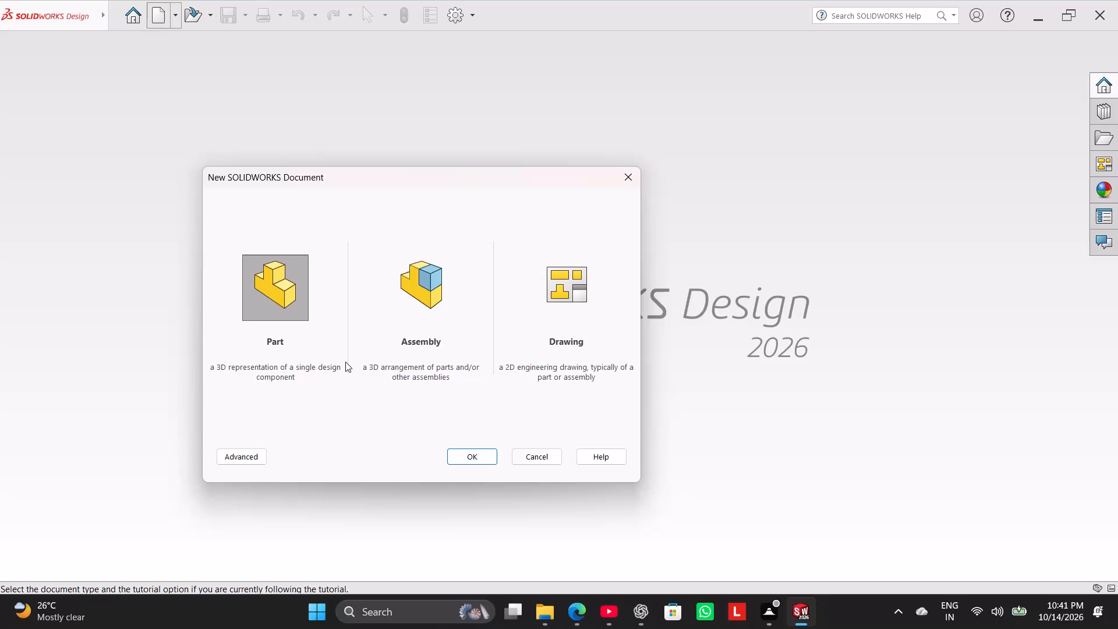
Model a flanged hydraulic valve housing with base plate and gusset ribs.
Create a new part document.
left_click(468, 448)
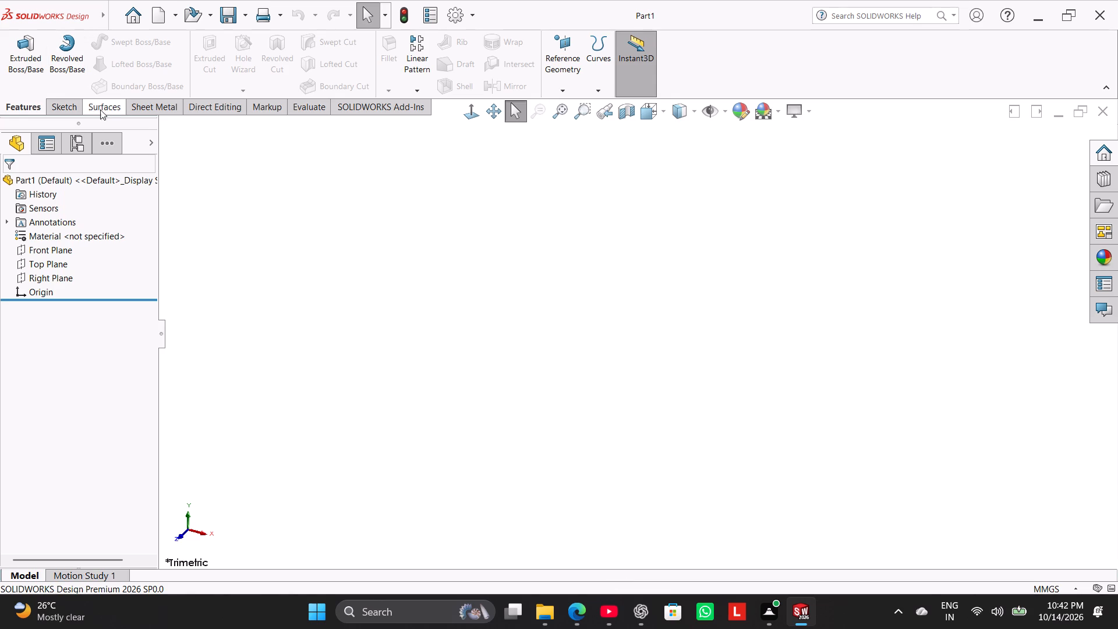
Sketch a centre rectangle about 174 by 94 mm on the Top Plane, centred on the origin.
left_click(65, 110)
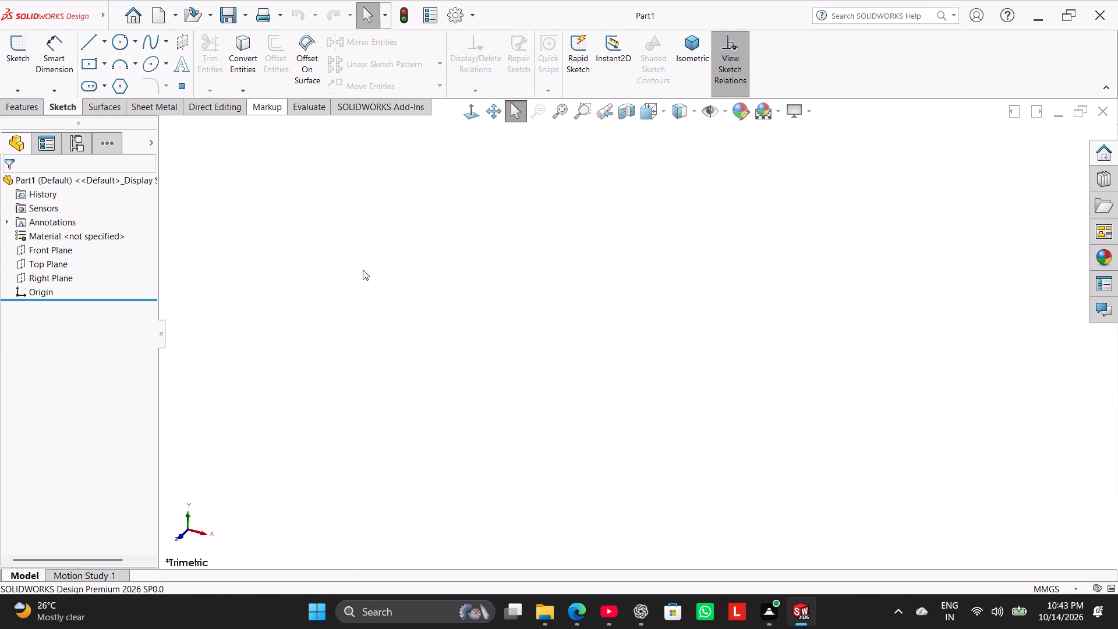
left_click(13, 52)
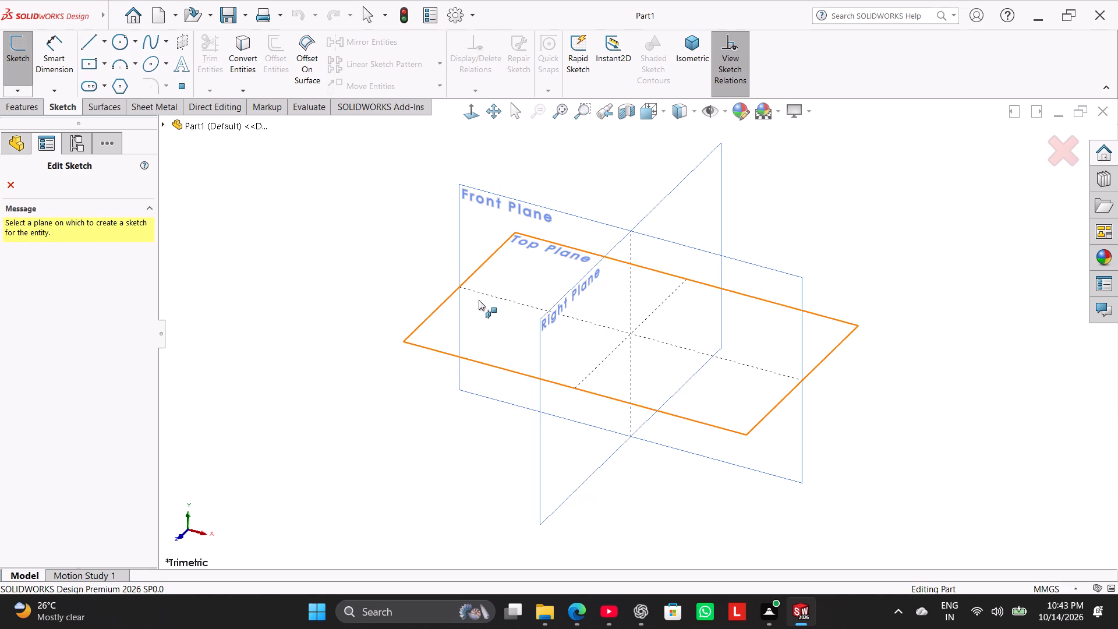
left_click(437, 339)
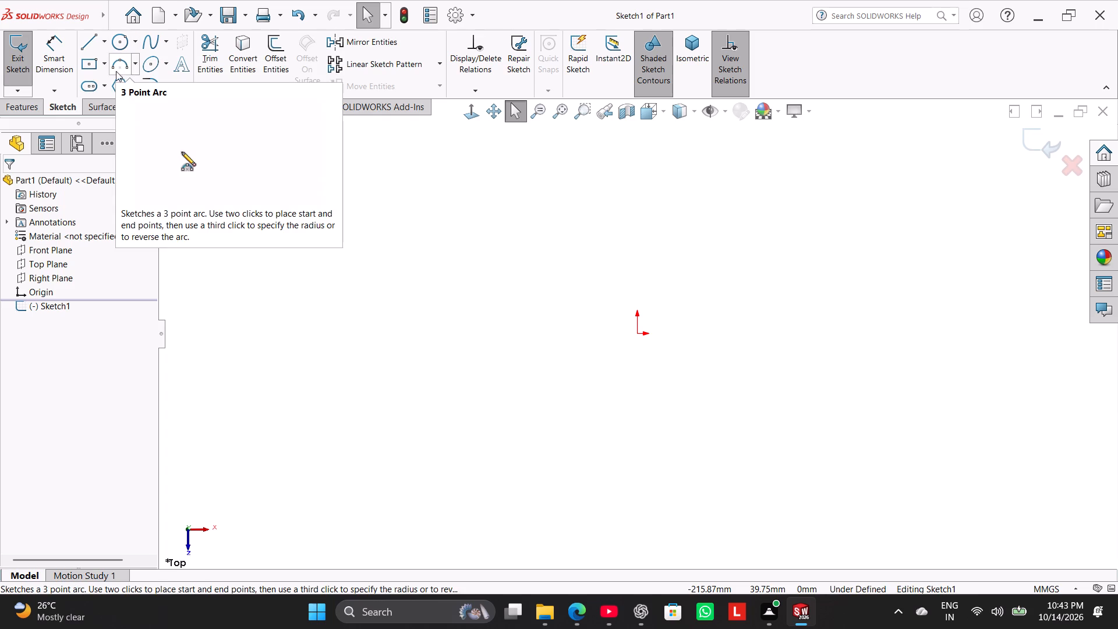
left_click(87, 58)
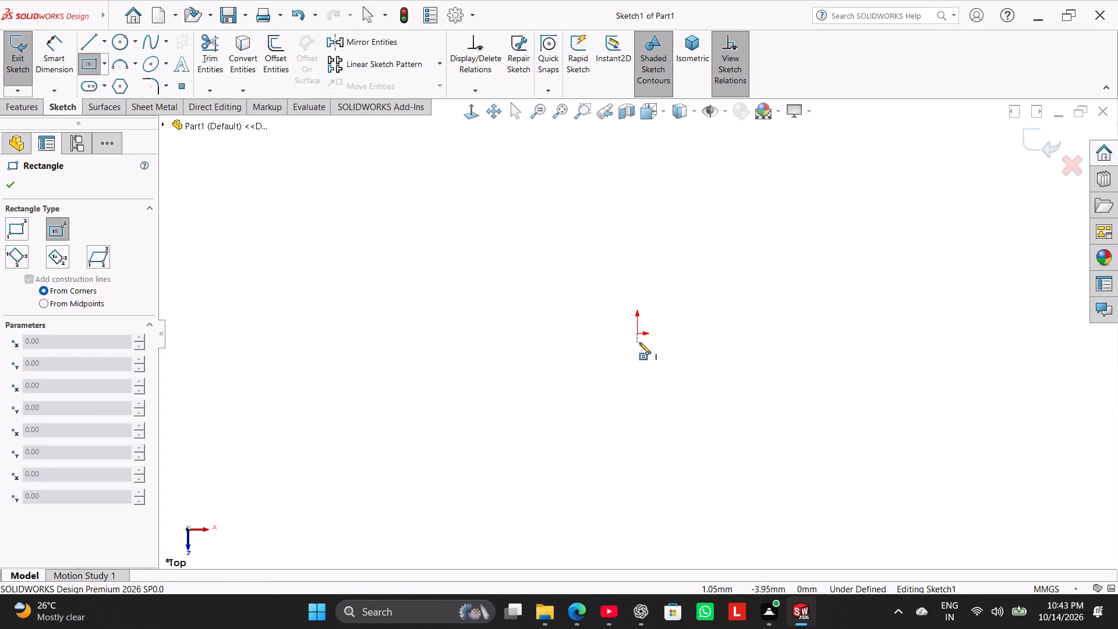
left_click(636, 332)
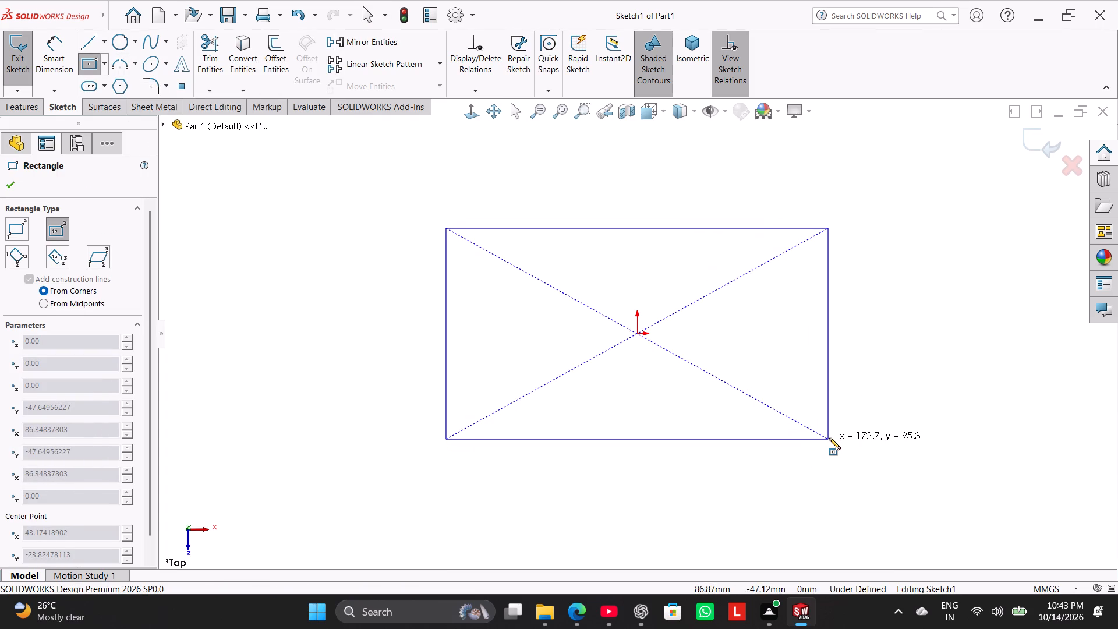
left_click(829, 438)
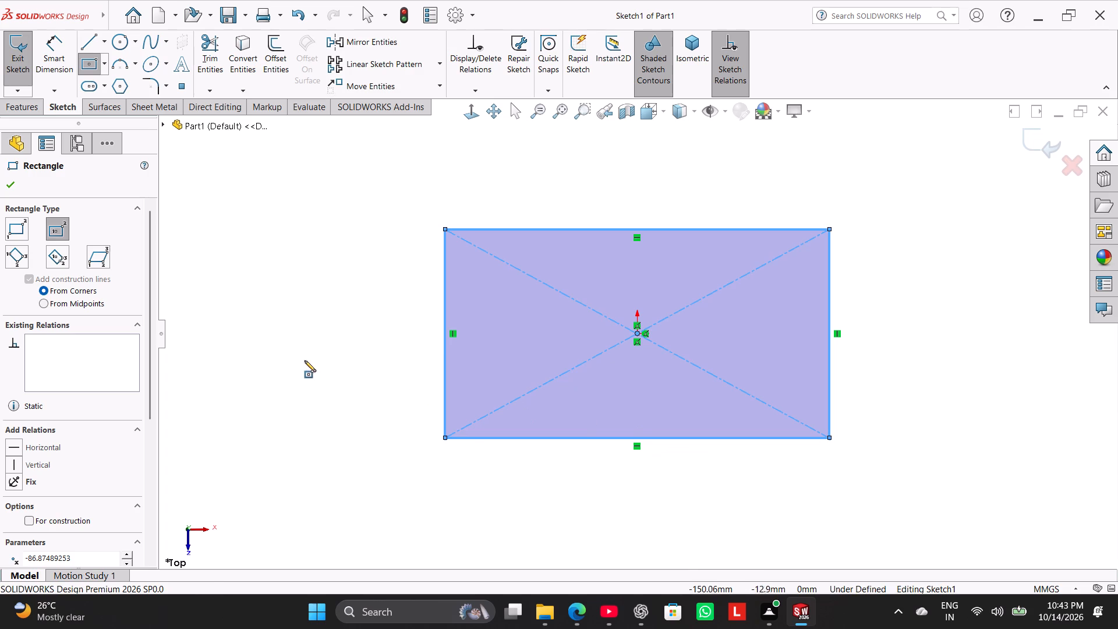
right_click(305, 359)
left_click(321, 365)
Dimension the rectangle's vertical side to 90 mm and its horizontal side to 180 mm.
left_click(51, 63)
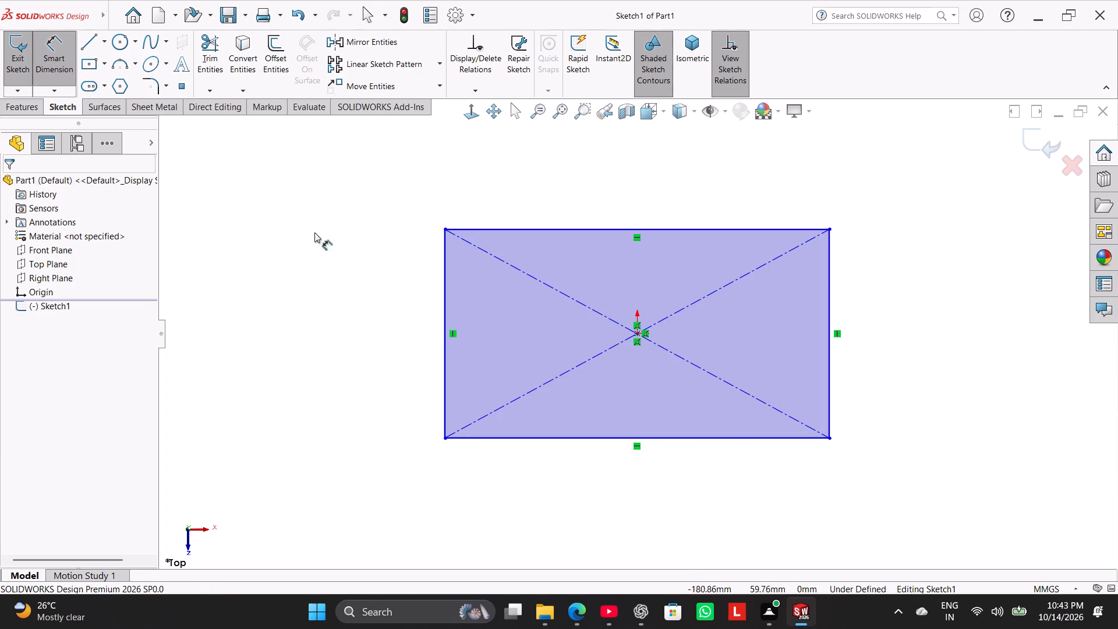
left_click(830, 285)
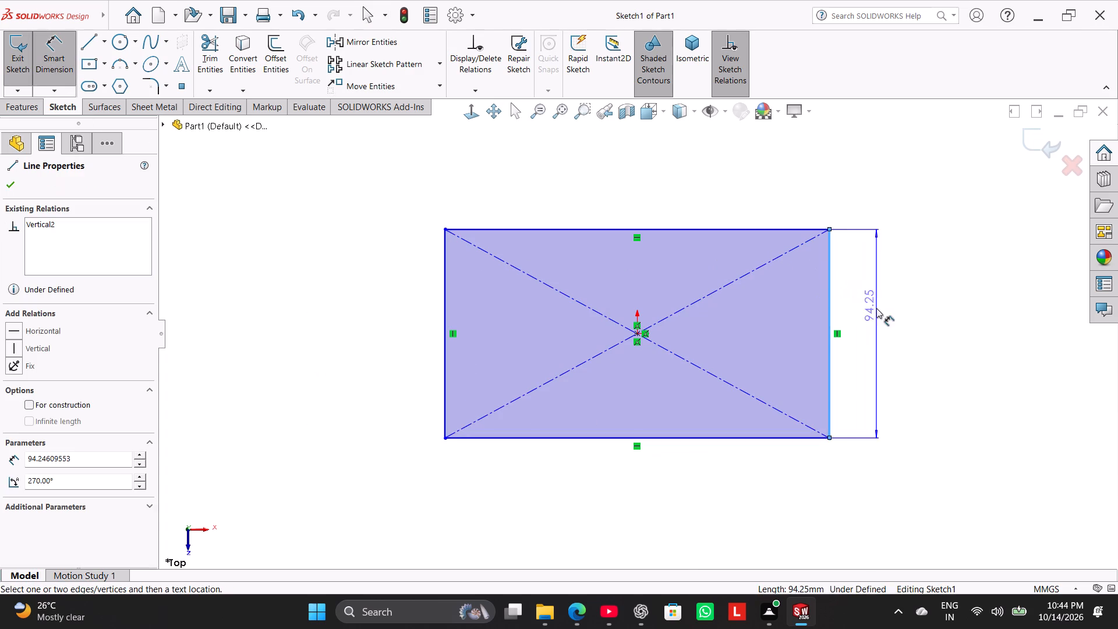
left_click(875, 328)
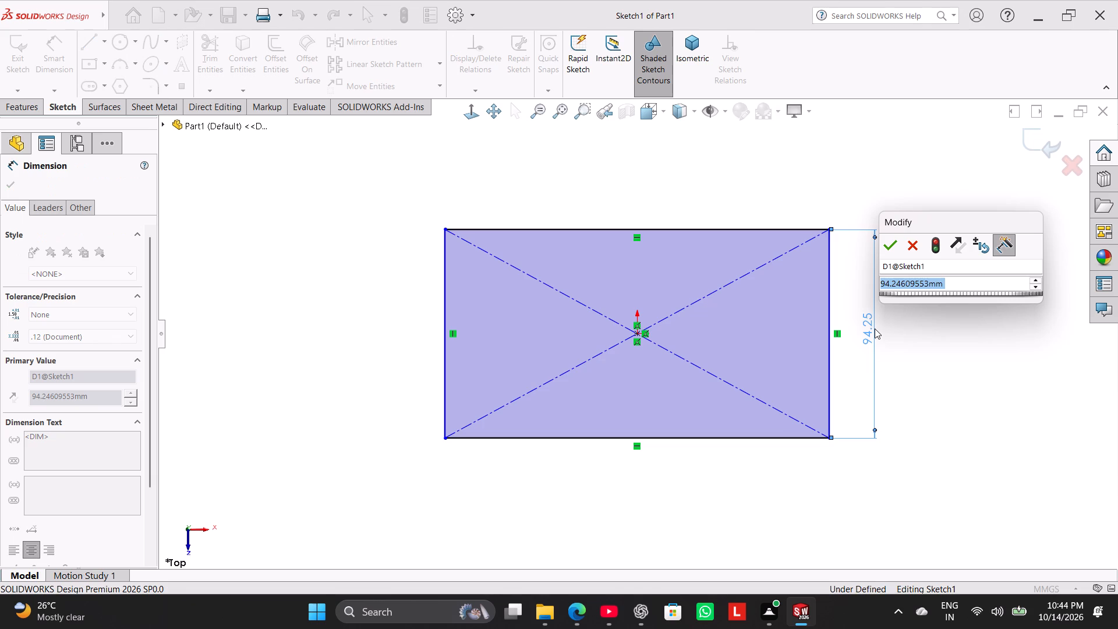
type("90")
key("Return")
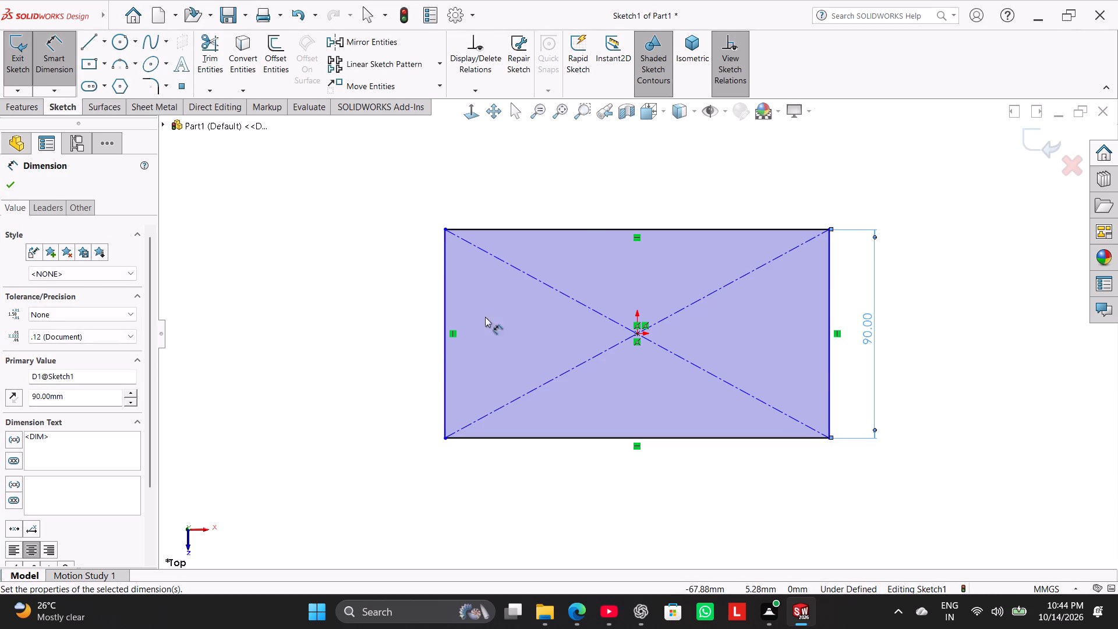
left_click(583, 227)
left_click(622, 189)
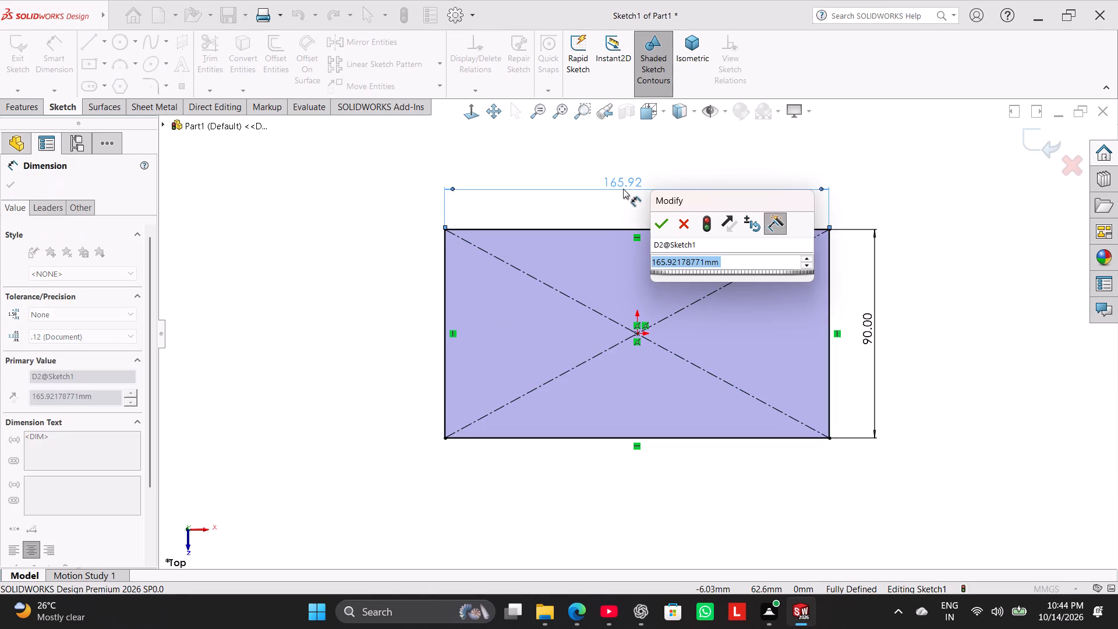
type("180")
key("Return")
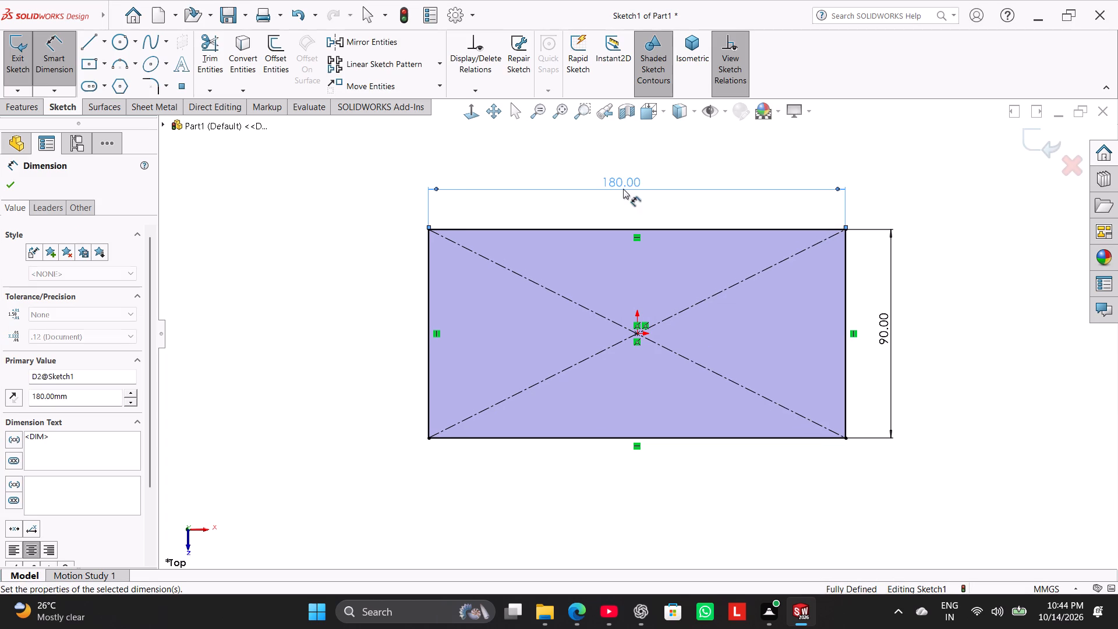
Extrude the rectangle as a blind boss 16 mm deep from the sketch plane.
left_click(19, 110)
left_click(26, 74)
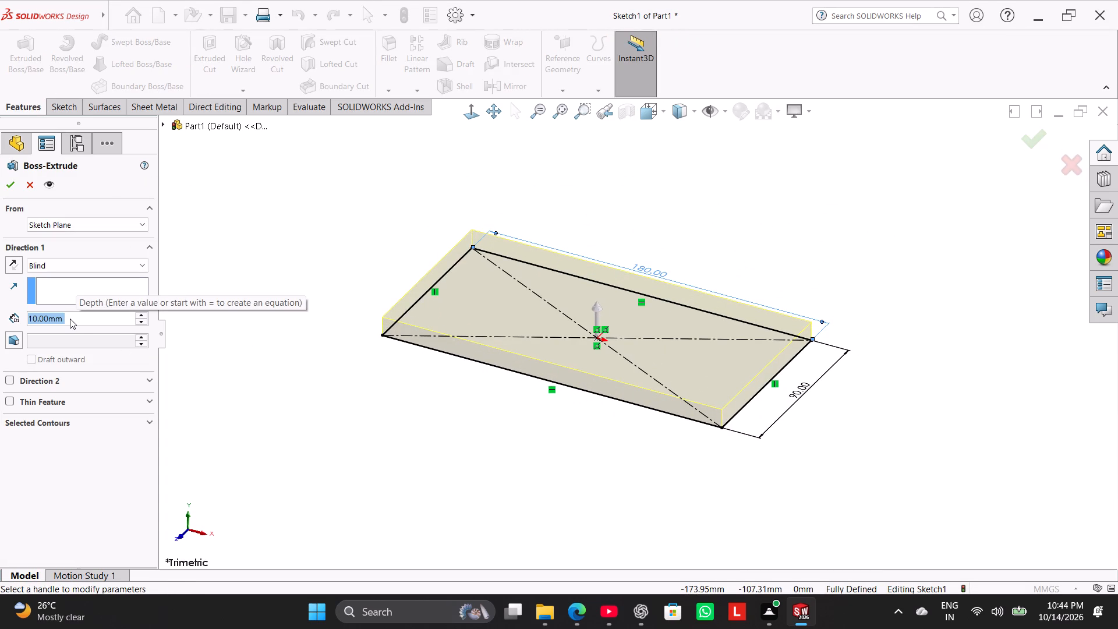
double_click(70, 319)
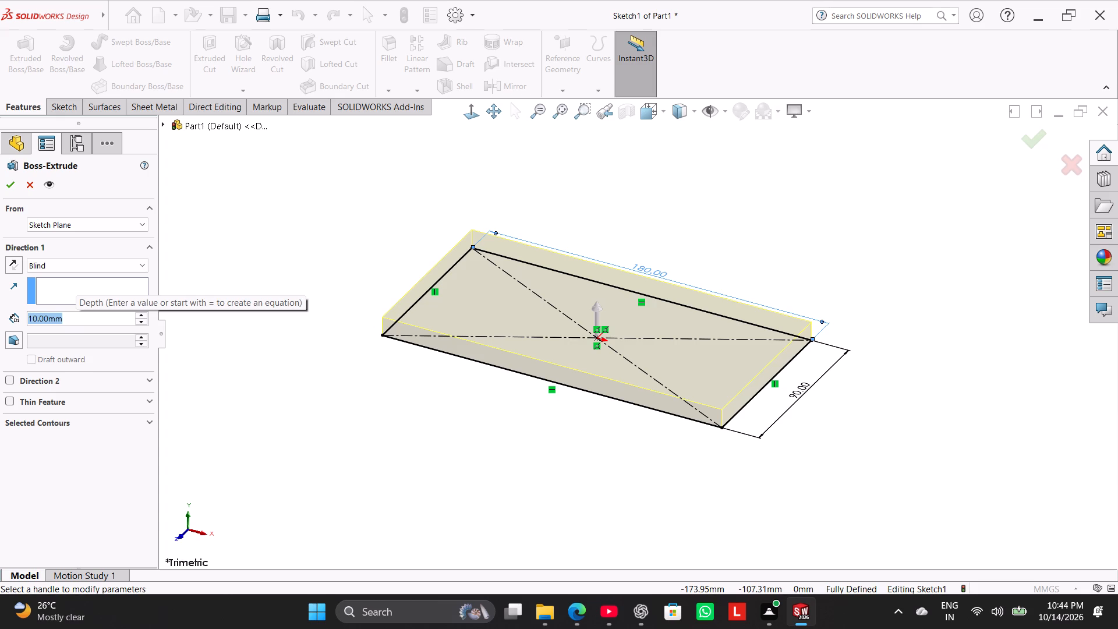
type("16")
key("Return")
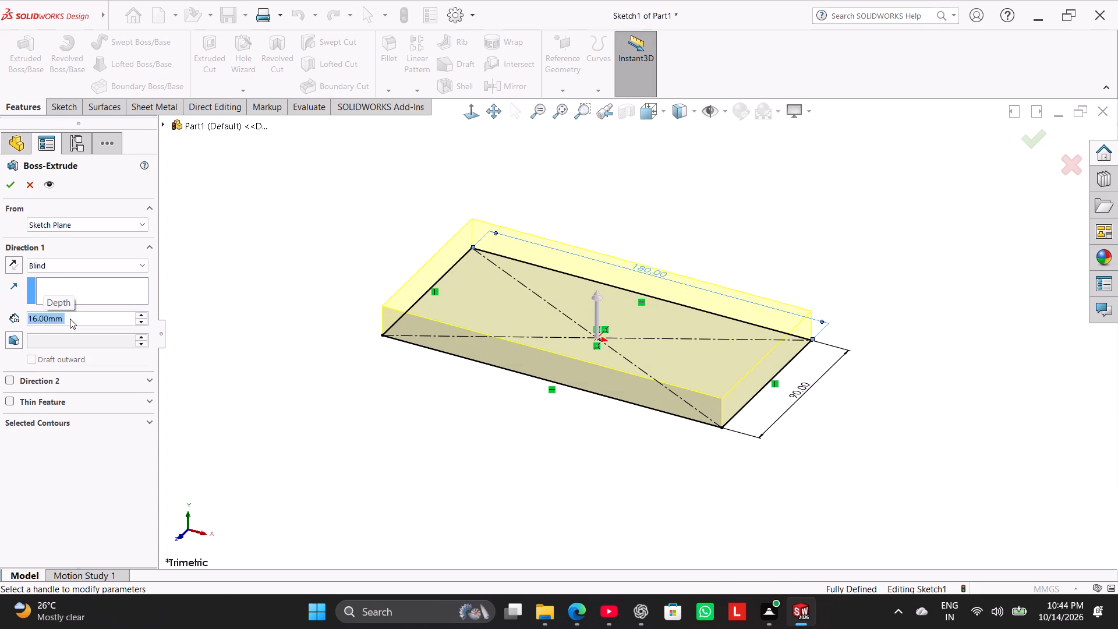
left_click(16, 189)
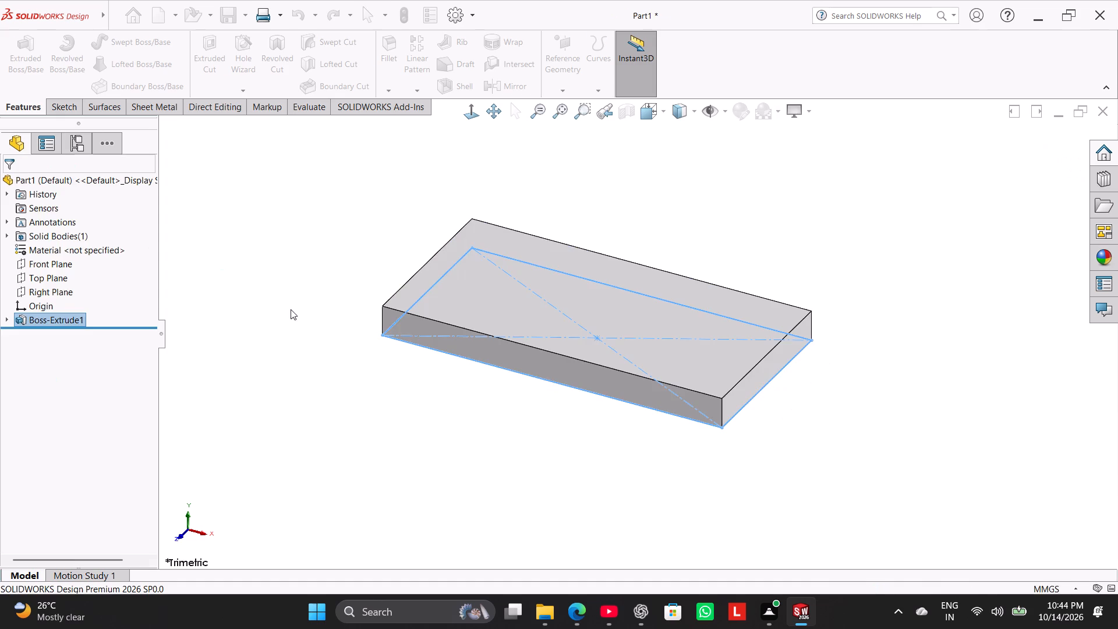
Fillet the four vertical corner edges of the plate with a 16 mm radius.
right_click_drag(292, 321, 341, 288)
left_click(317, 348)
right_click_drag(317, 348, 331, 337)
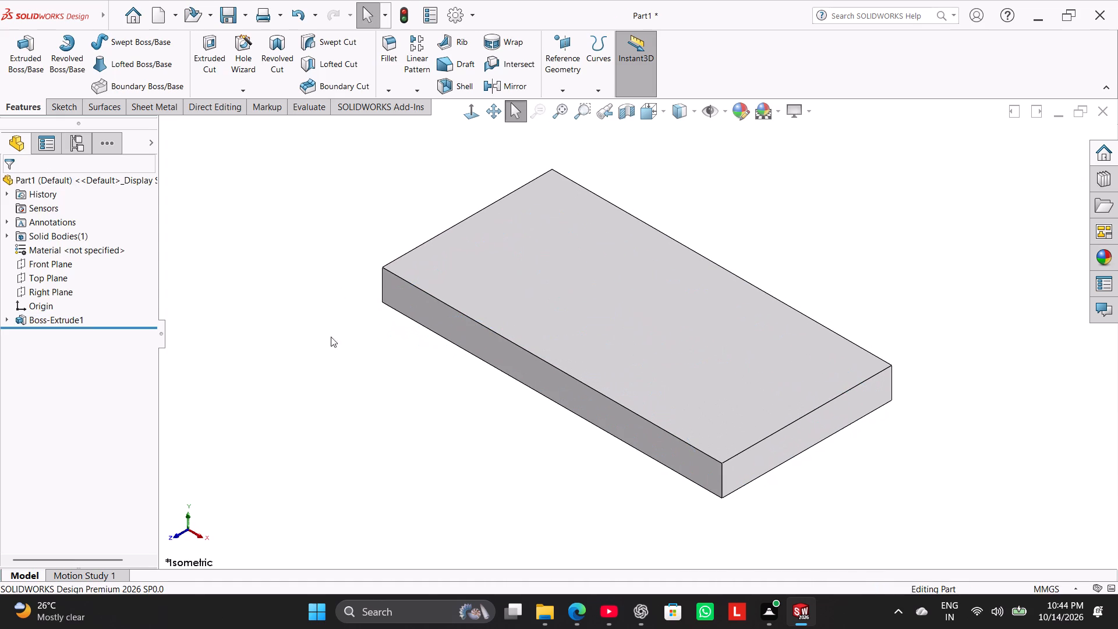
right_click_drag(331, 337, 465, 212)
left_click_drag(313, 346, 349, 383)
left_click(393, 55)
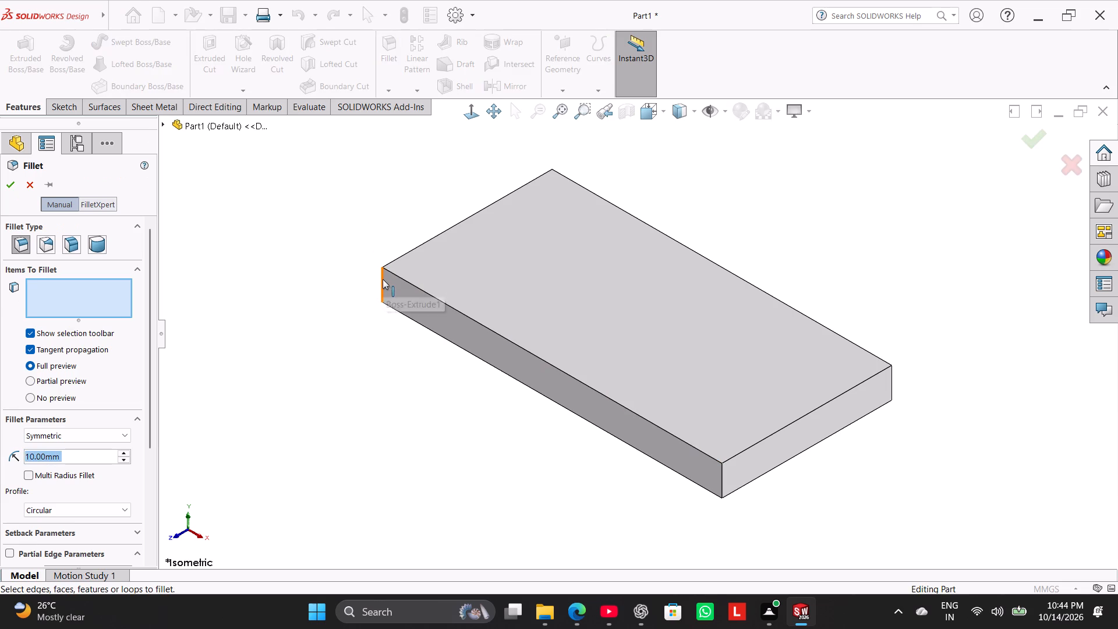
left_click(383, 279)
left_click(418, 238)
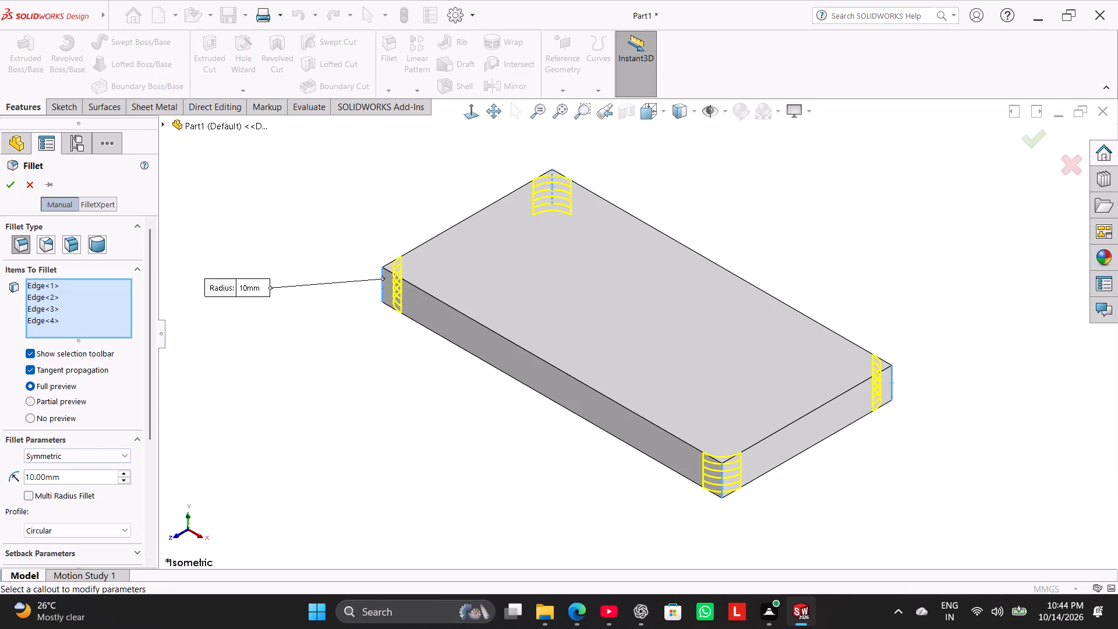
left_click(80, 478)
left_click(80, 478)
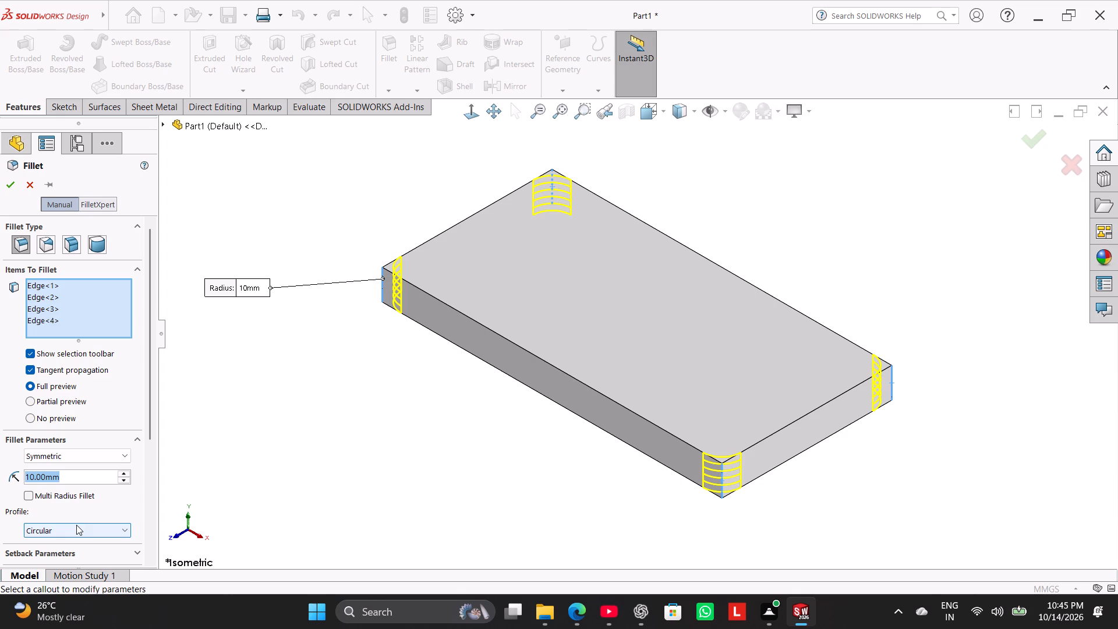
double_click(65, 477)
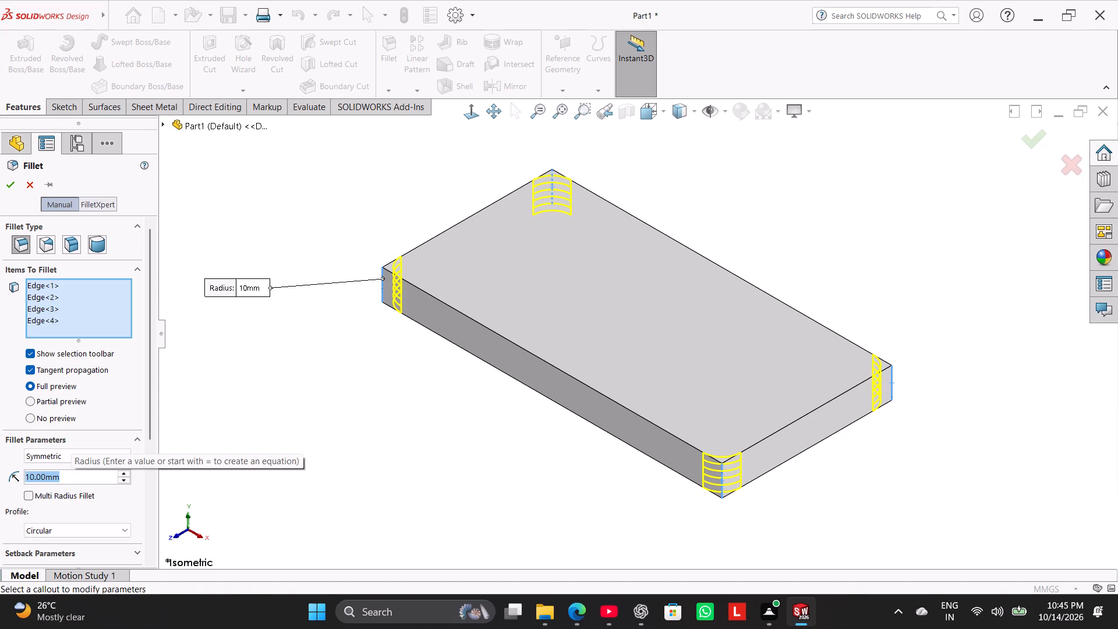
type("16")
key("Return")
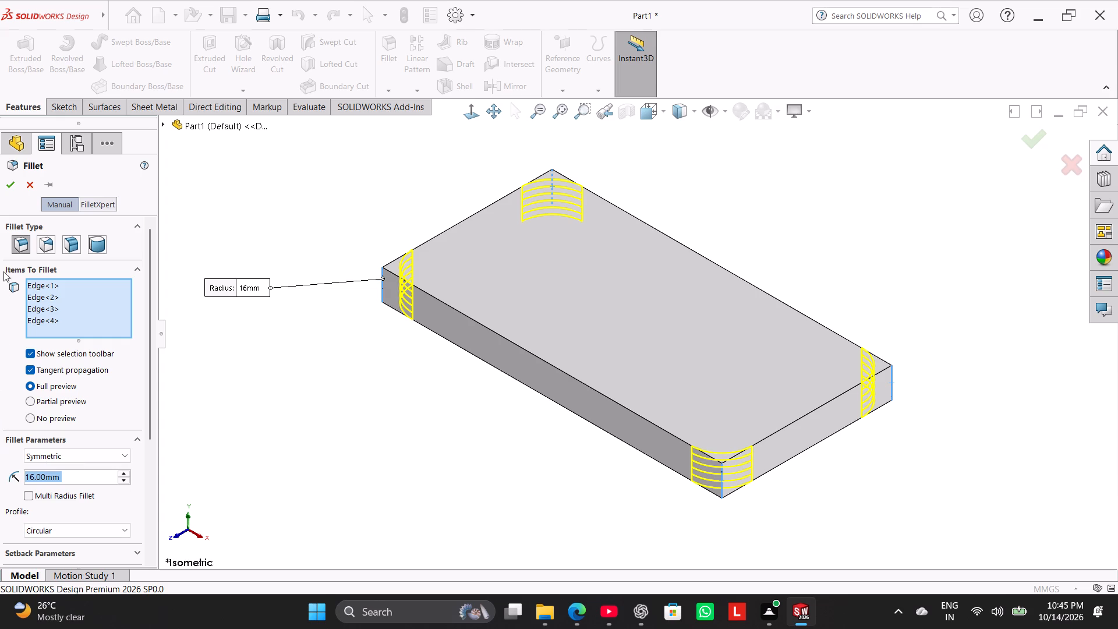
left_click(13, 190)
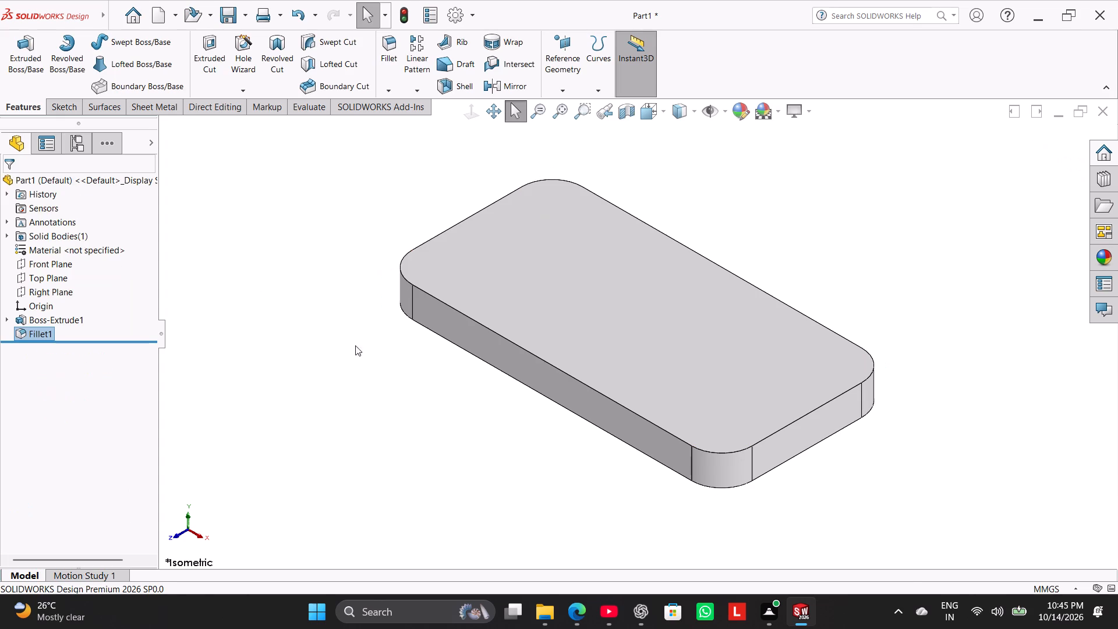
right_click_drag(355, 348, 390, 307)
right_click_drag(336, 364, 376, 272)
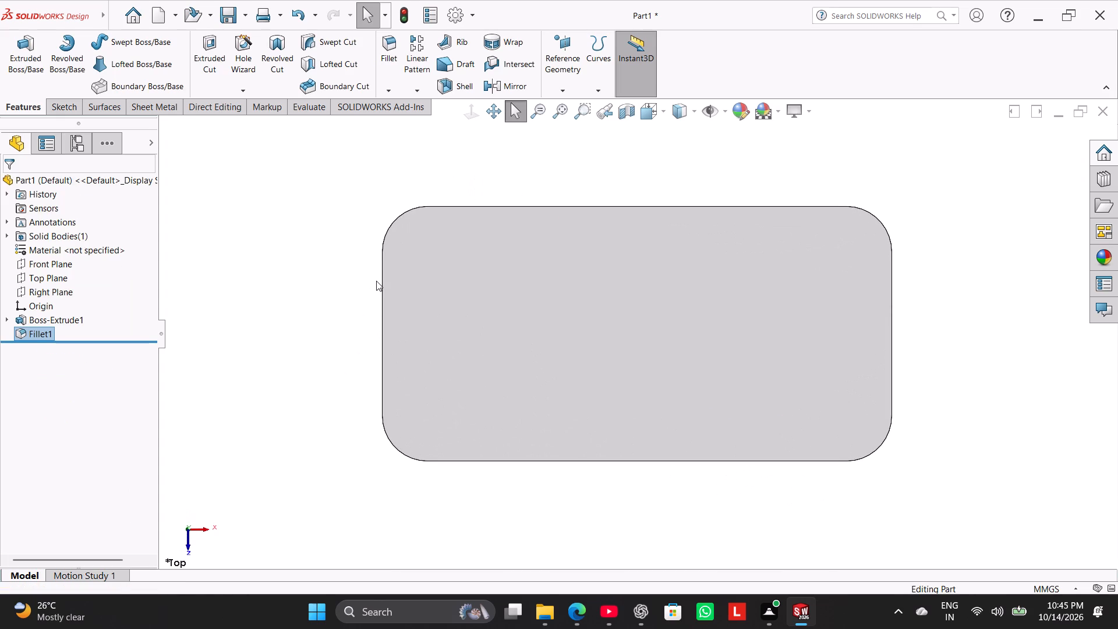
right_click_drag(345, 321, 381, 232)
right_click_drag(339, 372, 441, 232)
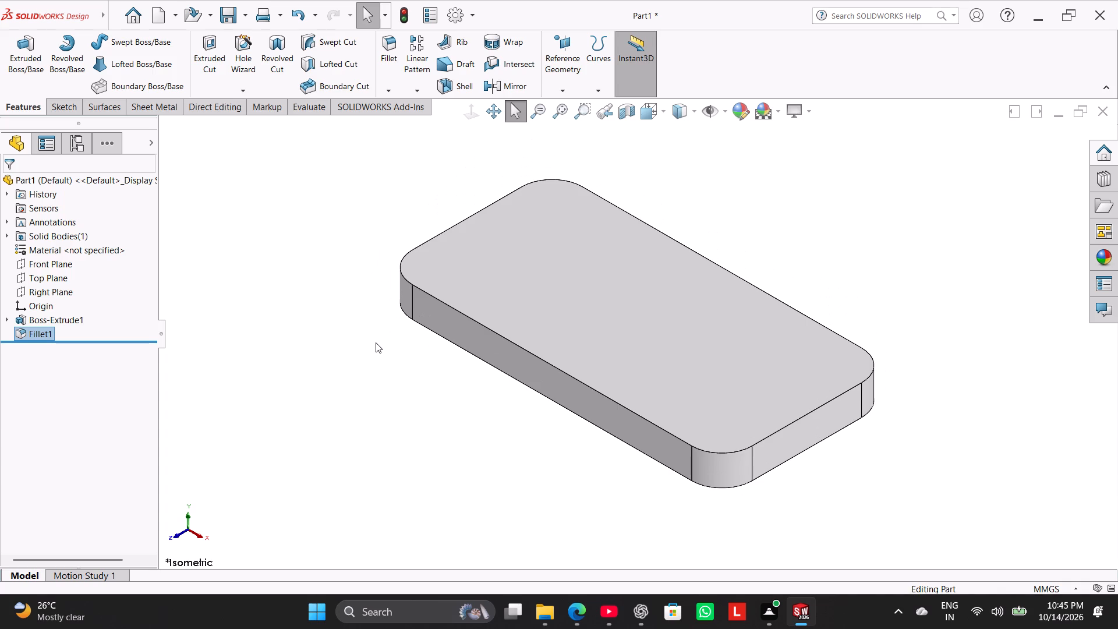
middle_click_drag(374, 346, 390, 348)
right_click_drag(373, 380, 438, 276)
Start a Hole Wizard feature using the plain Hole type, ANSI Metric standard and Dowel Holes type.
left_click(243, 37)
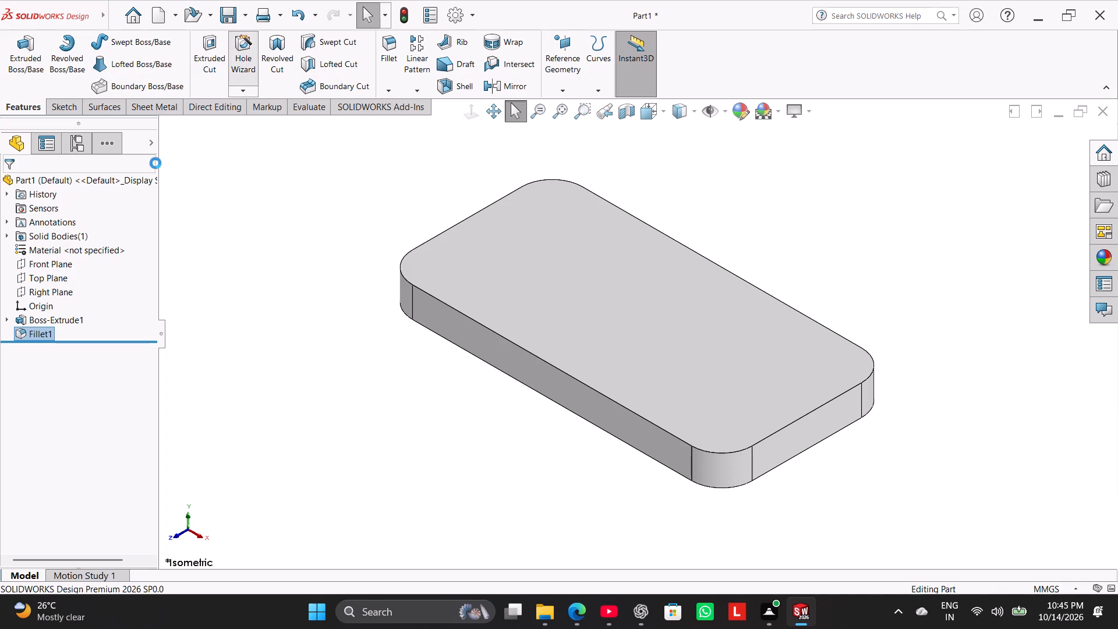
left_click(89, 313)
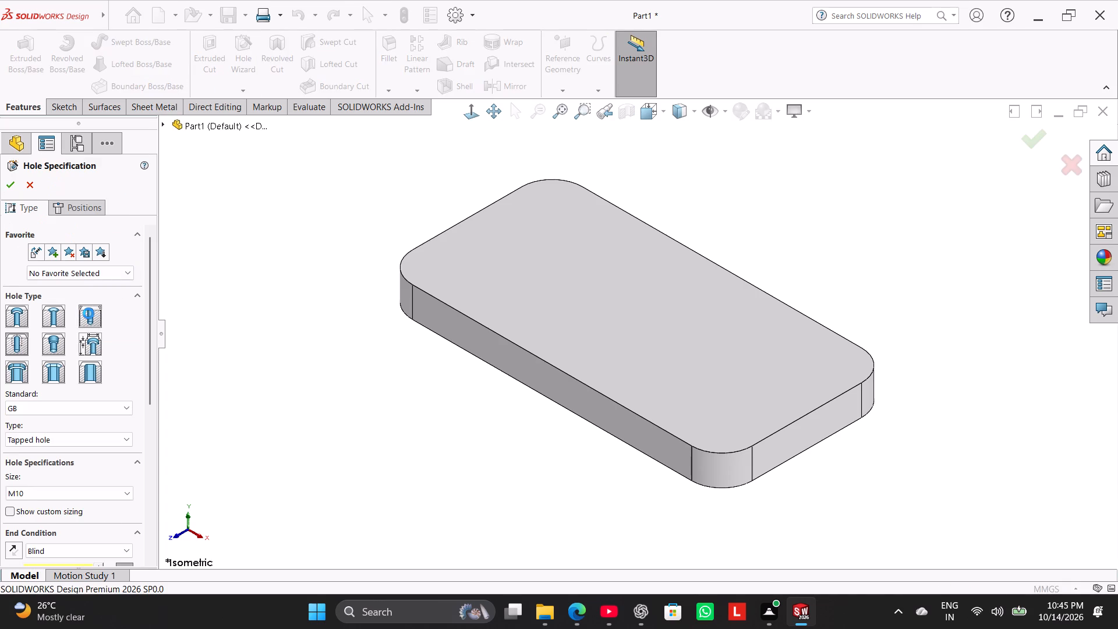
left_click(78, 412)
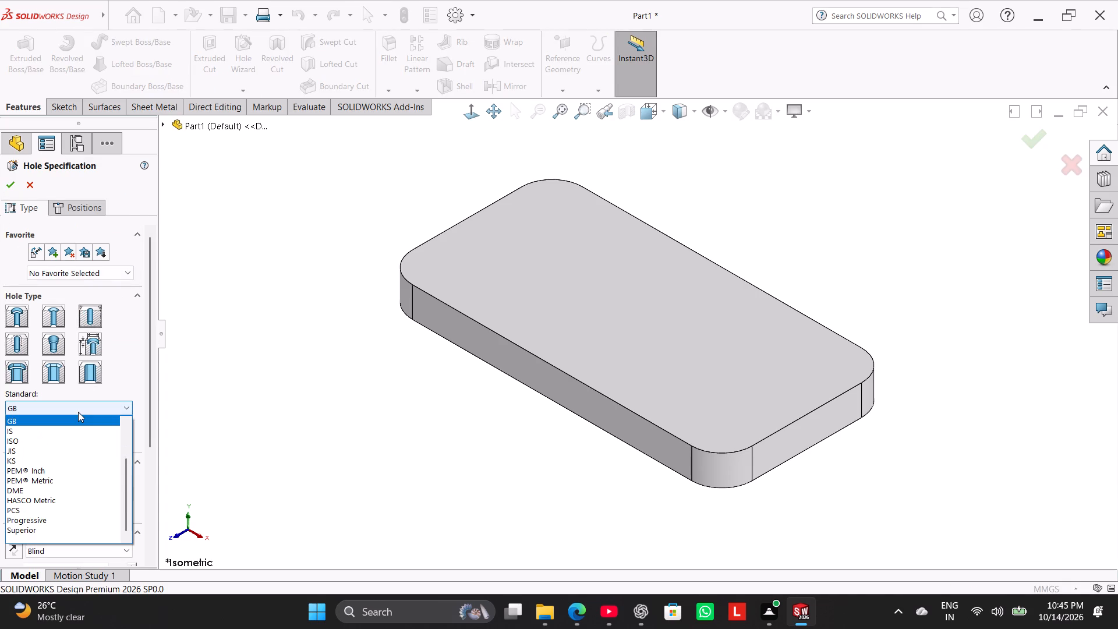
scroll(68, 439, "up", 2)
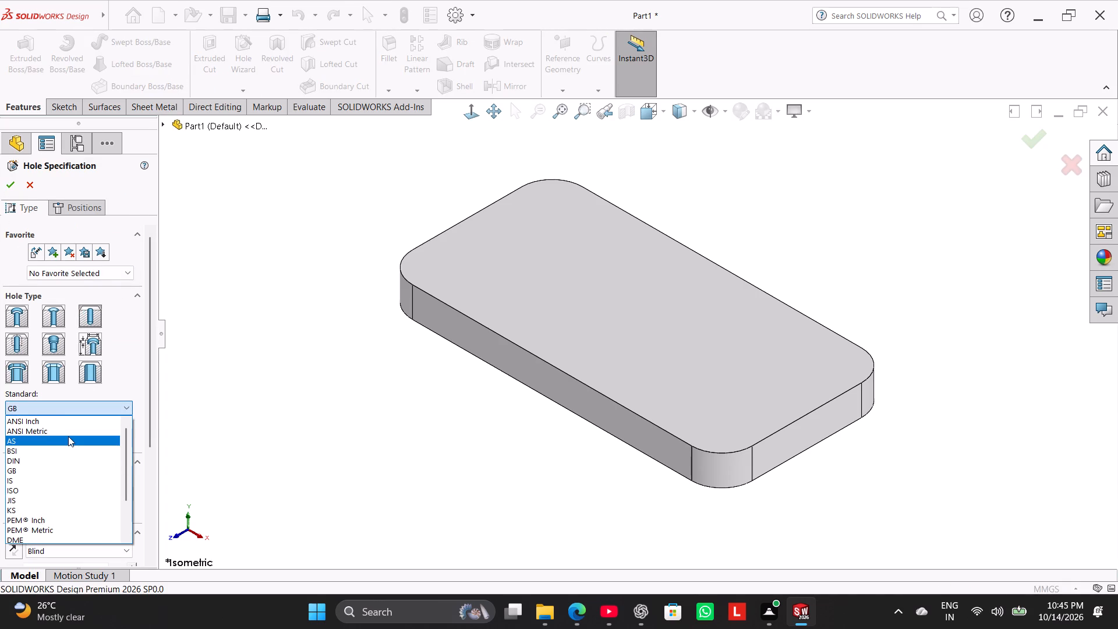
left_click(68, 429)
left_click(70, 437)
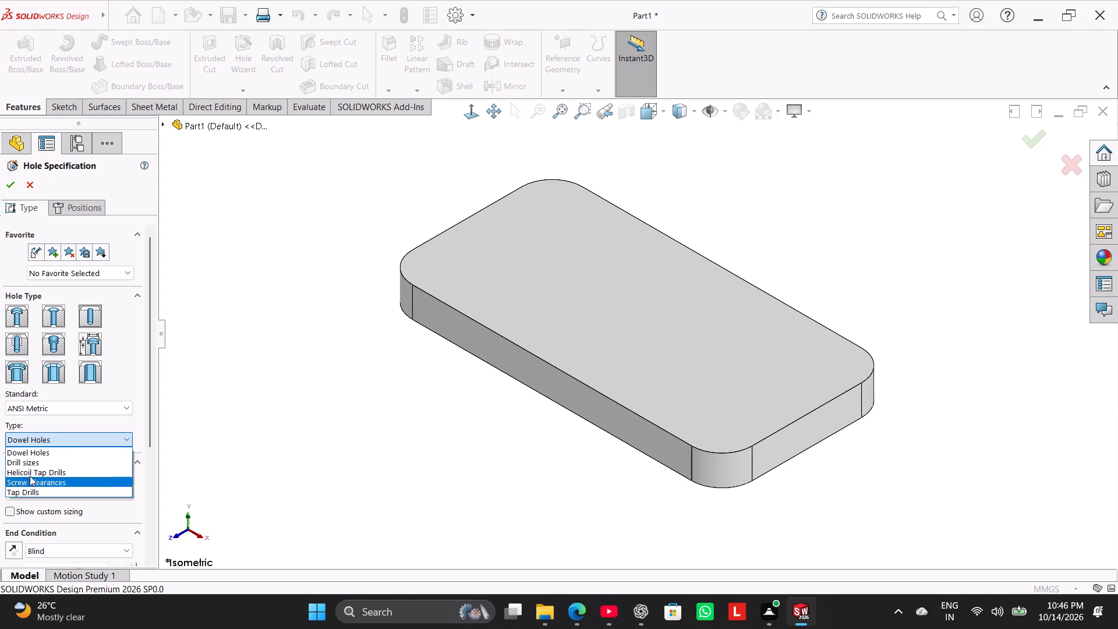
left_click(98, 426)
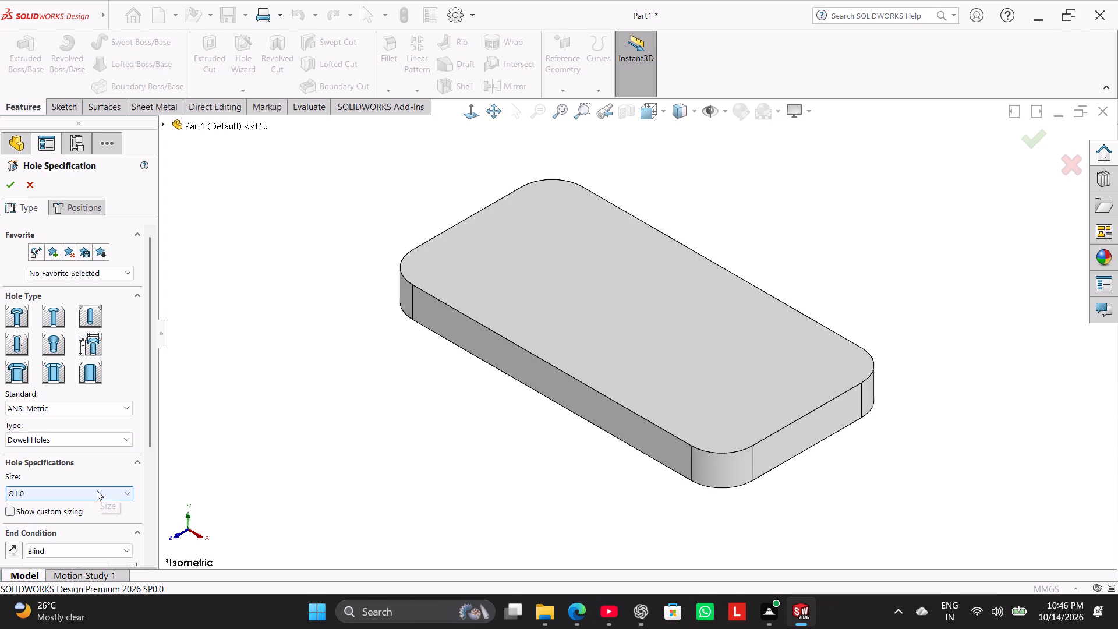
Set the dowel hole's end condition to Through All and its size to Ø12.0.
left_click_drag(152, 426, 157, 485)
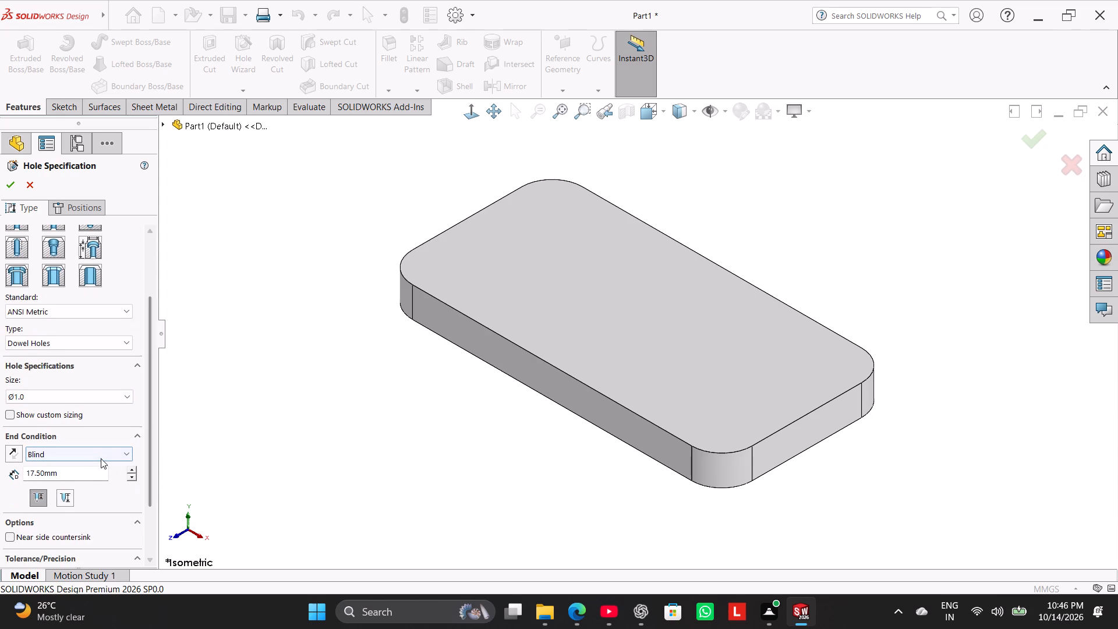
left_click(101, 458)
left_click(97, 481)
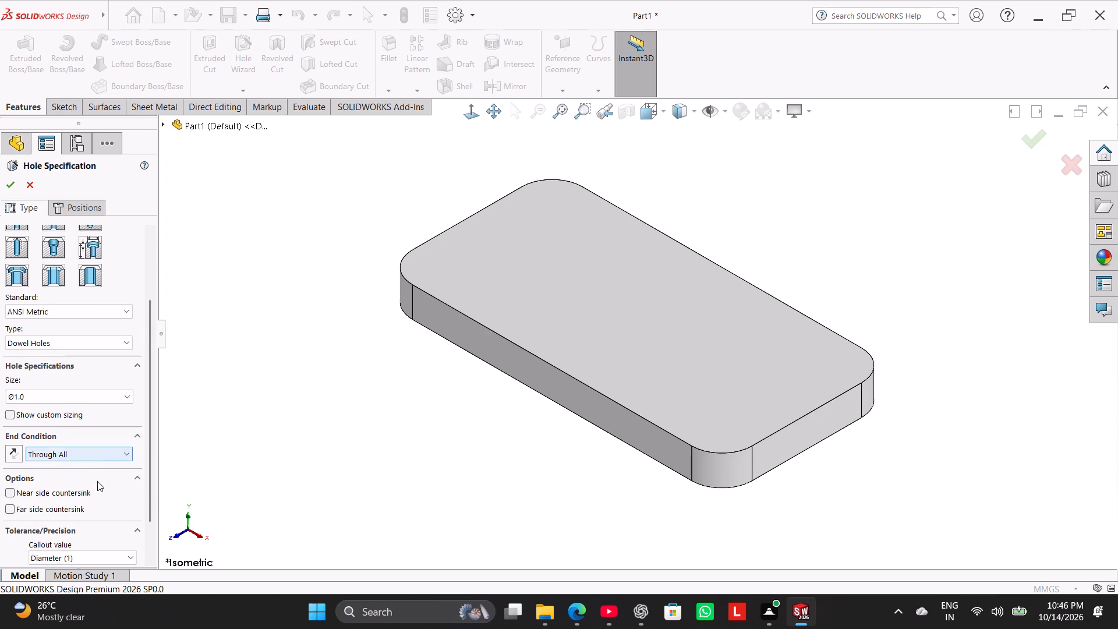
left_click(76, 400)
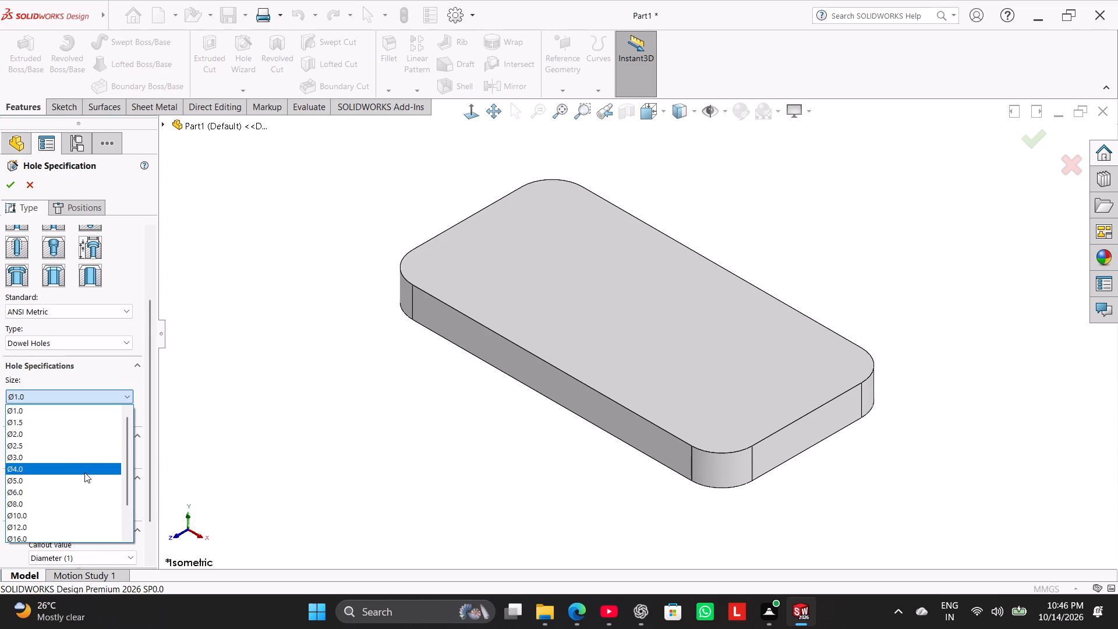
scroll(84, 473, "down", 2)
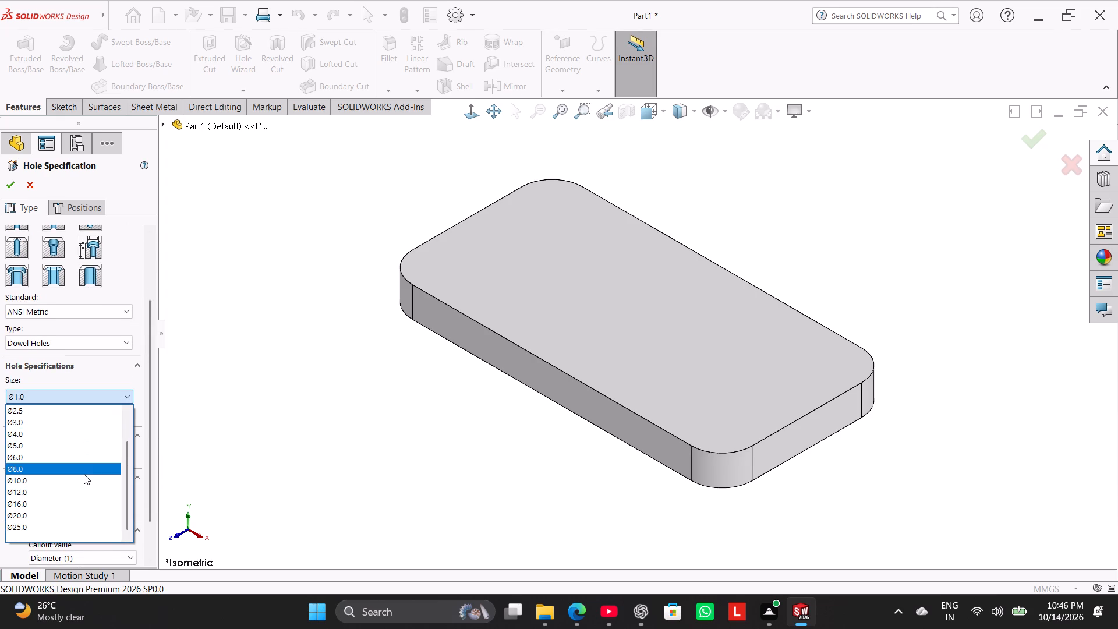
scroll(84, 474, "down", 2)
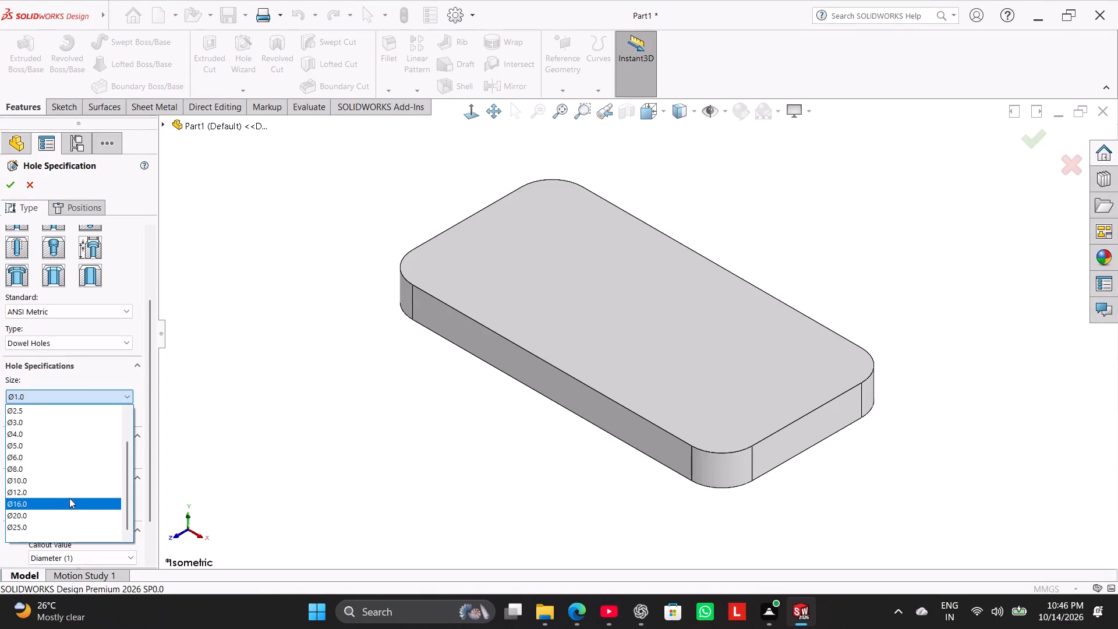
left_click(69, 496)
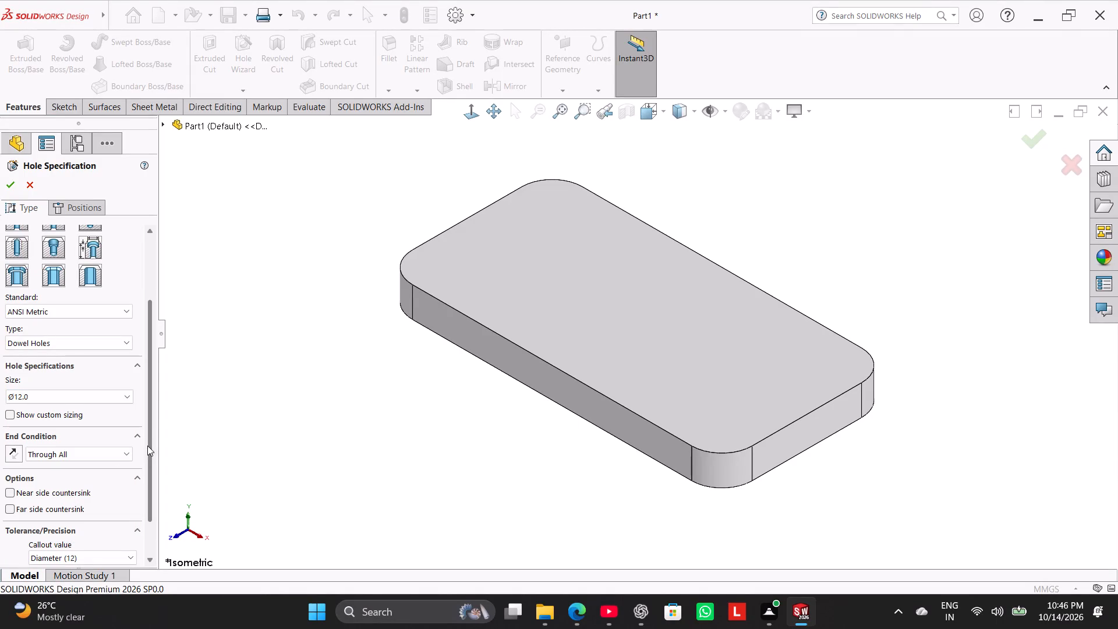
left_click_drag(151, 437, 147, 508)
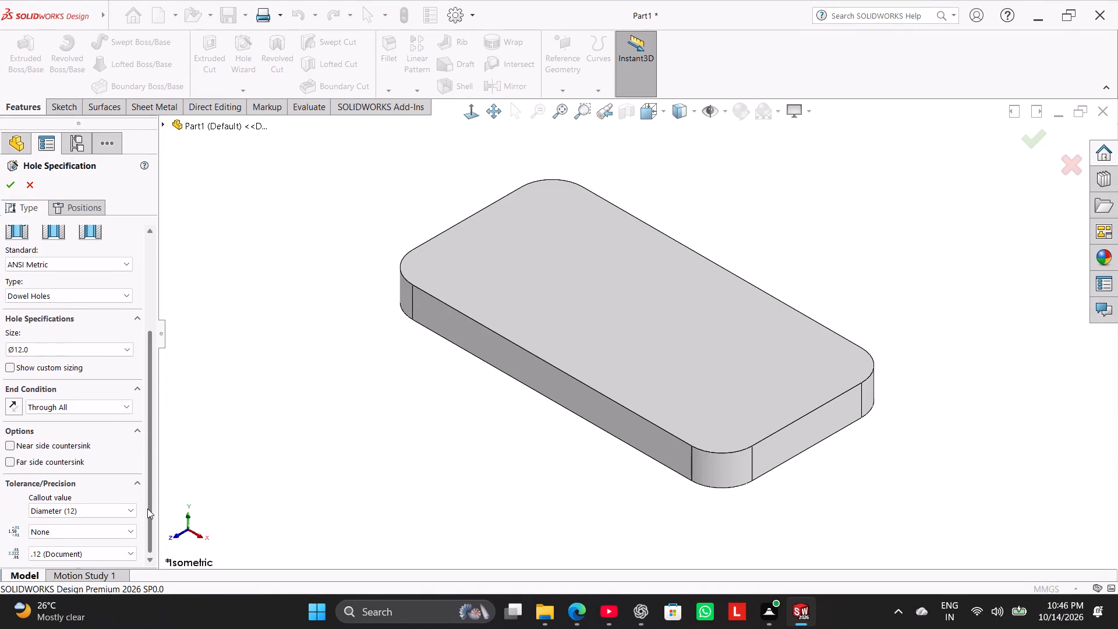
left_click_drag(147, 508, 160, 391)
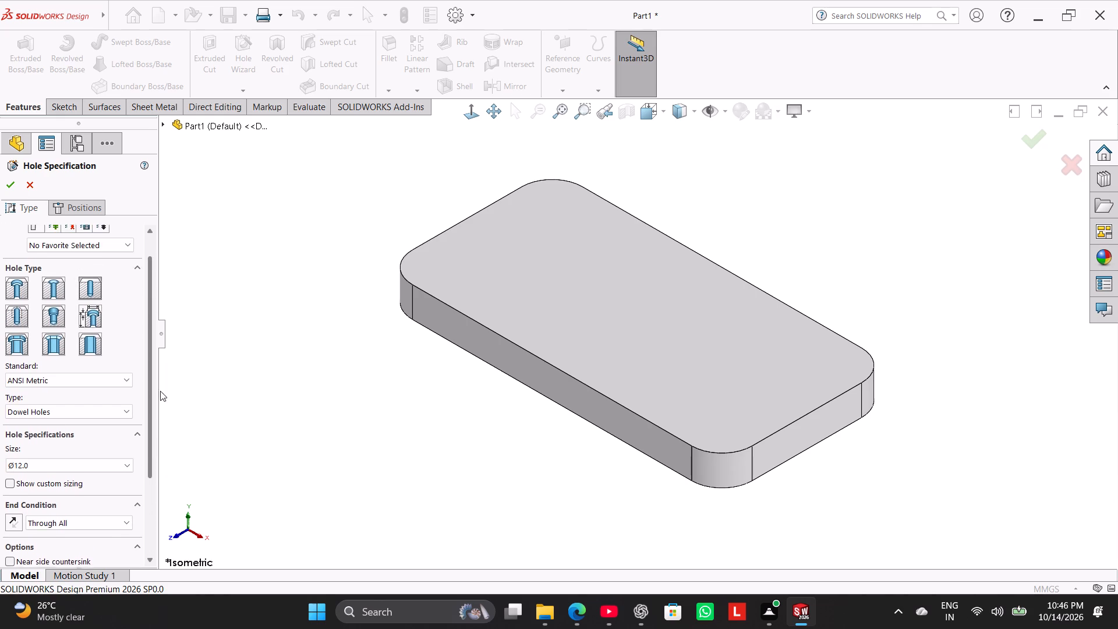
left_click_drag(160, 391, 156, 476)
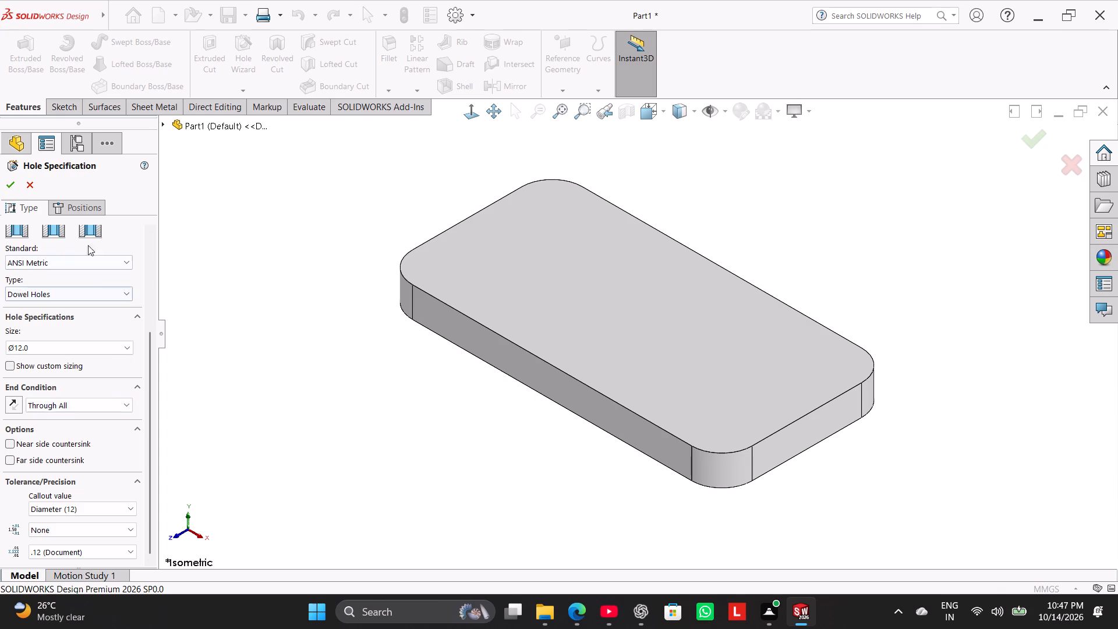
Place one hole point on the plate's top face near its upper-left corner, about 71 mm left and 31 mm above the origin.
left_click(83, 206)
left_click(575, 300)
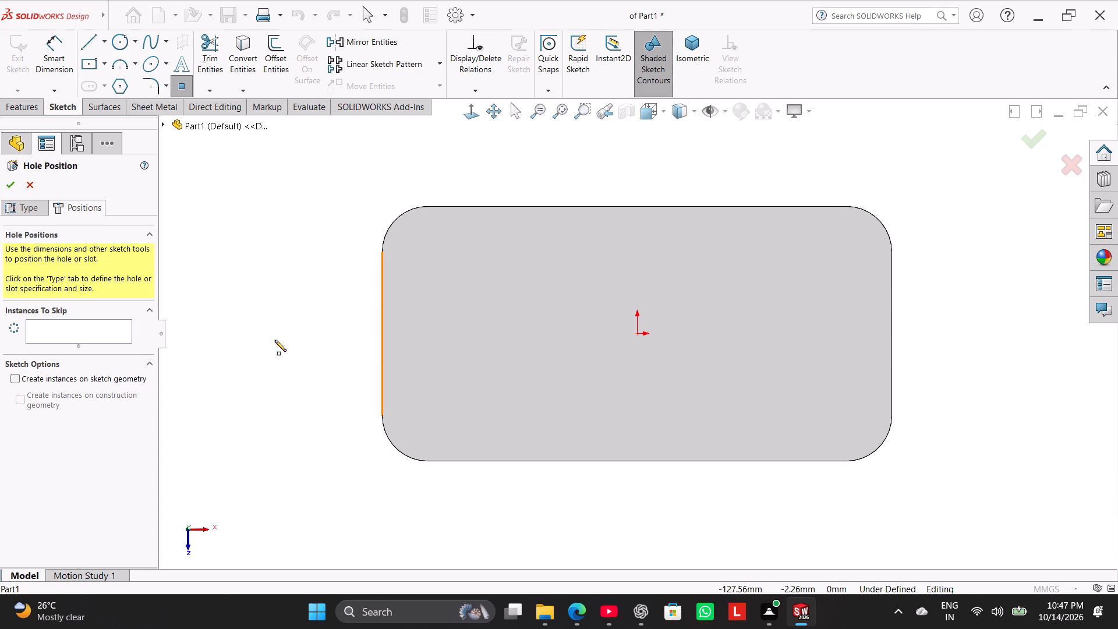
left_click(436, 245)
right_click(273, 302)
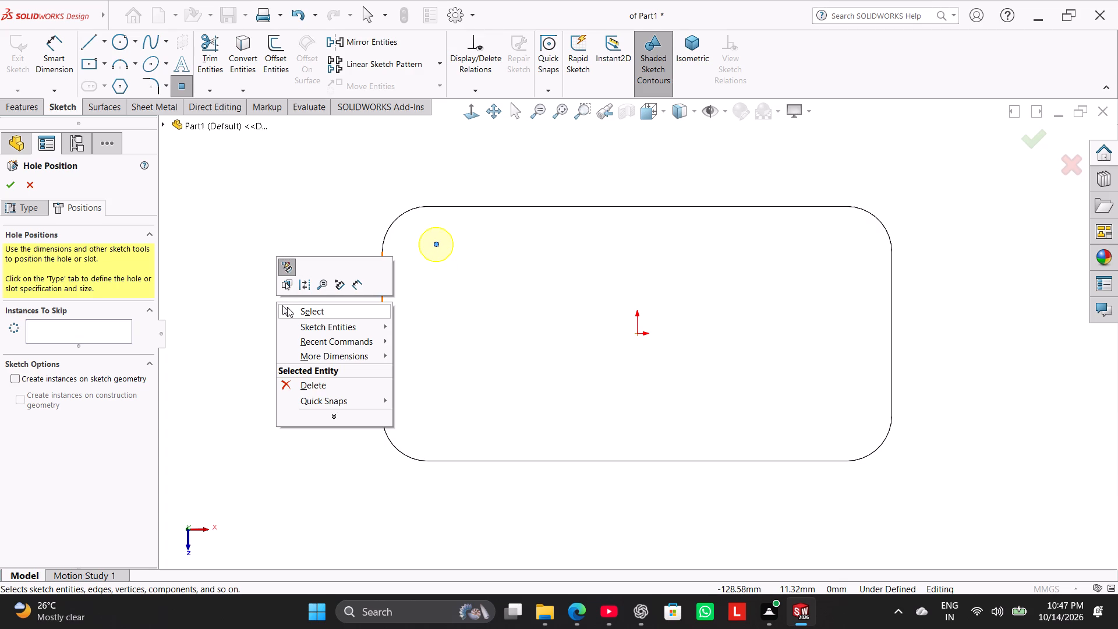
left_click(287, 307)
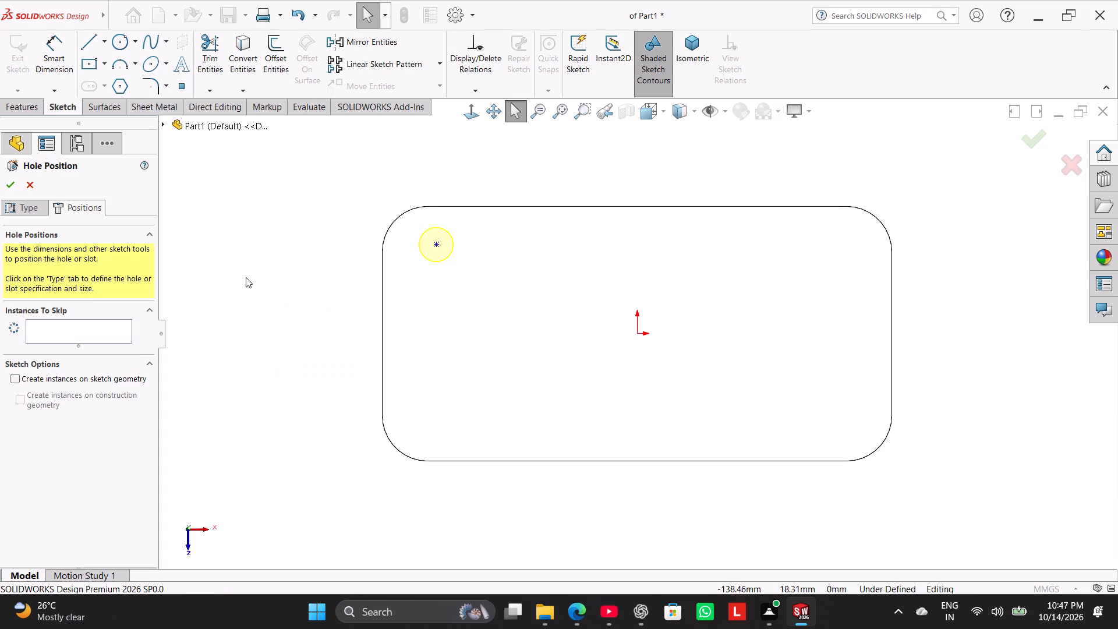
Sketch two construction centerlines from the origin: one vertical about 33 mm upward and one horizontal about 42 mm to the right.
left_click(103, 42)
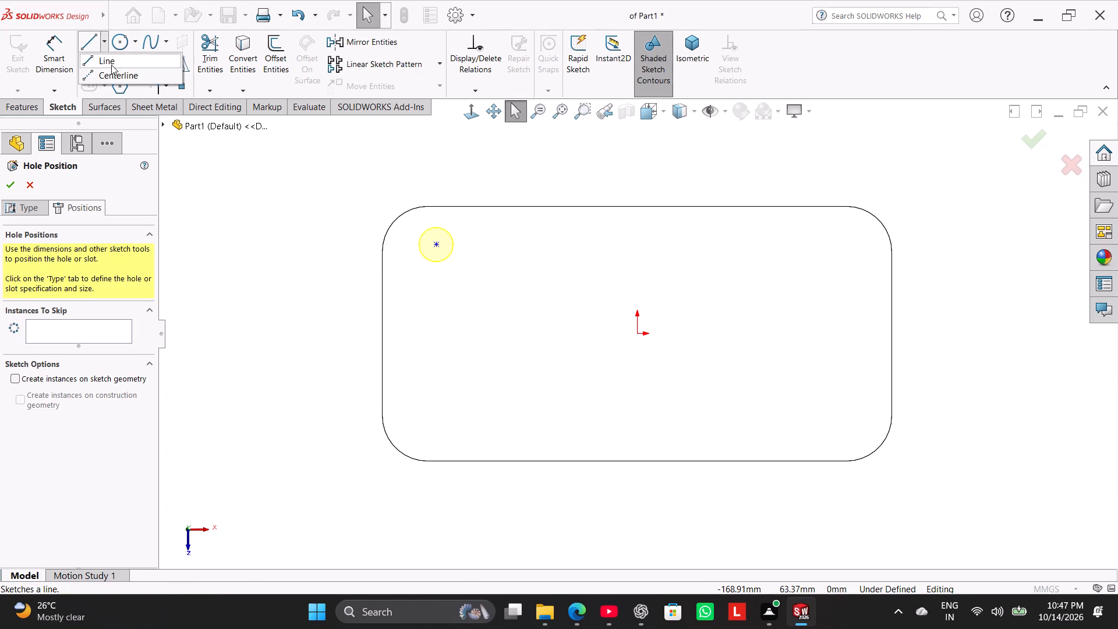
left_click(121, 79)
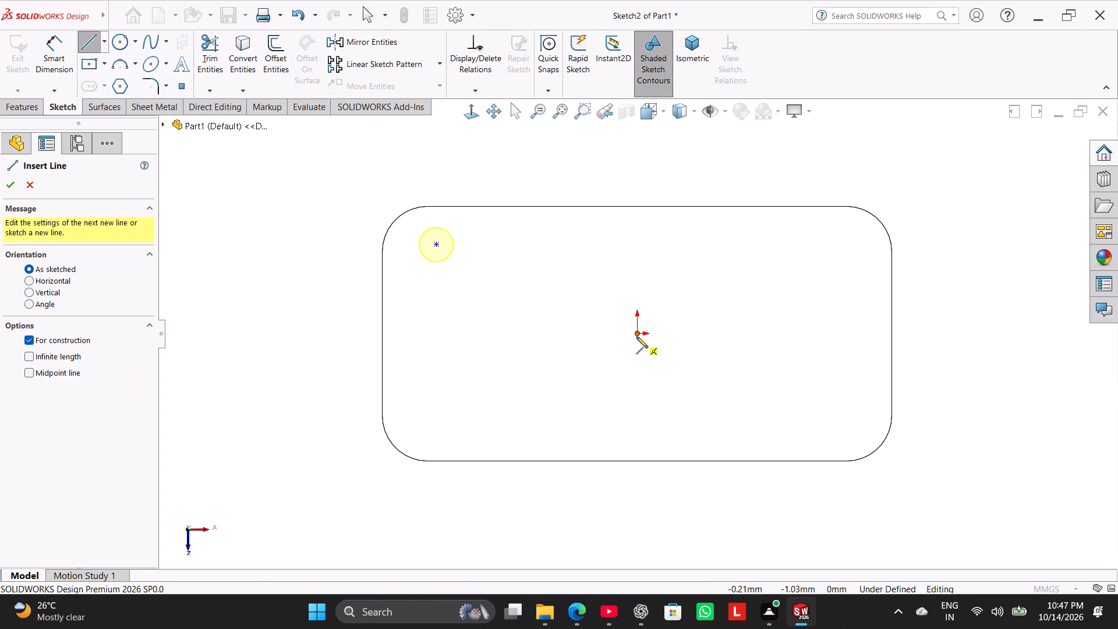
left_click(636, 337)
left_click(635, 241)
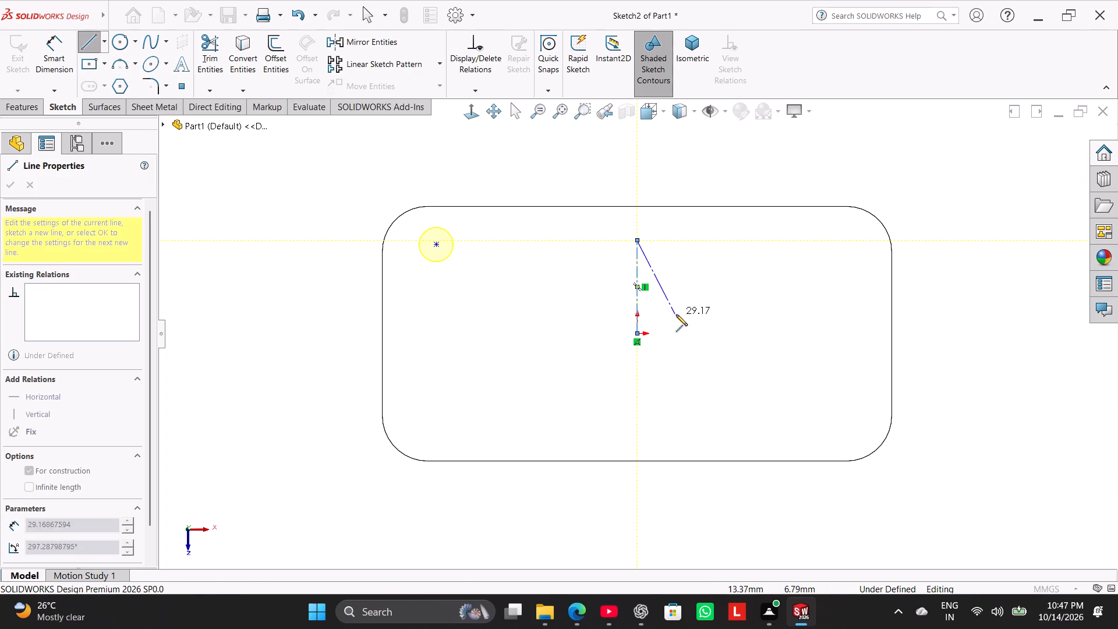
right_click(680, 317)
left_click(694, 325)
right_click_drag(672, 333, 698, 333)
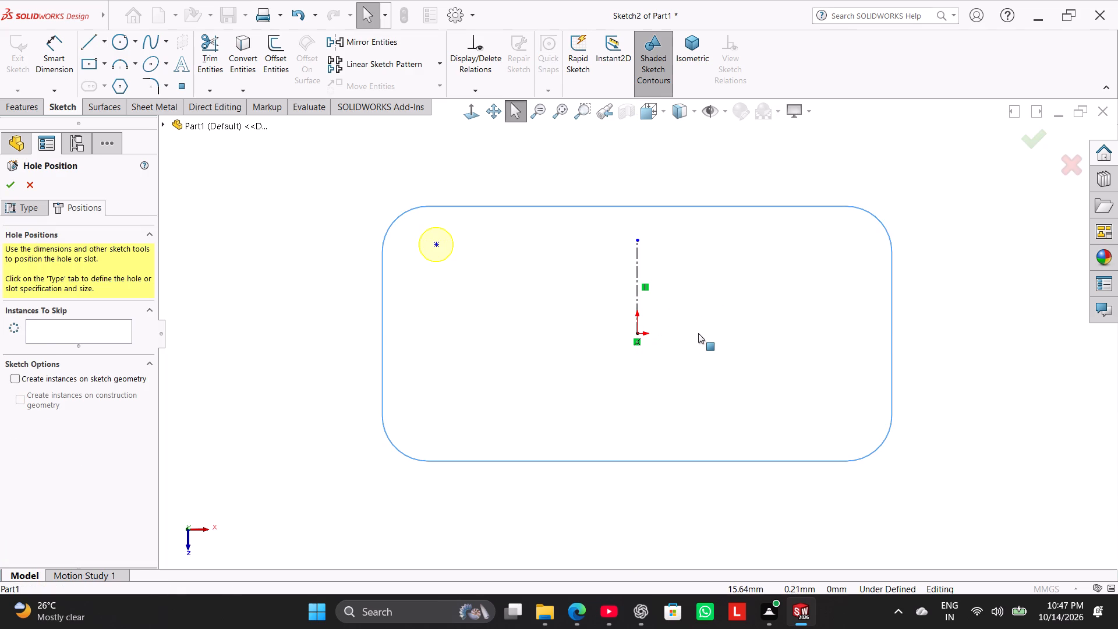
right_click_drag(698, 333, 632, 384)
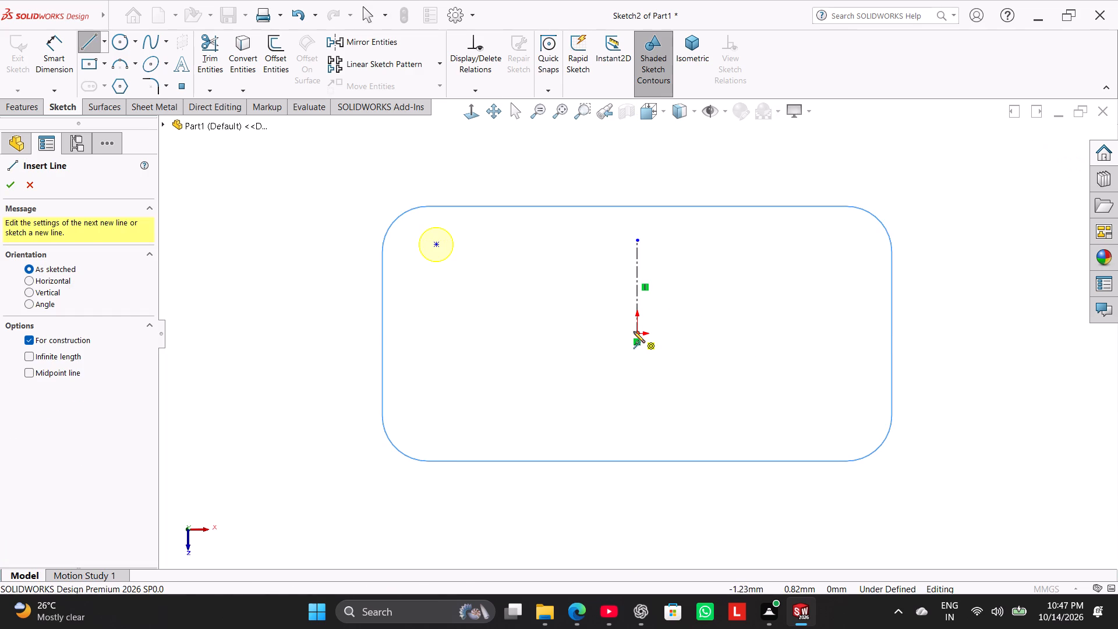
left_click(636, 332)
left_click(756, 333)
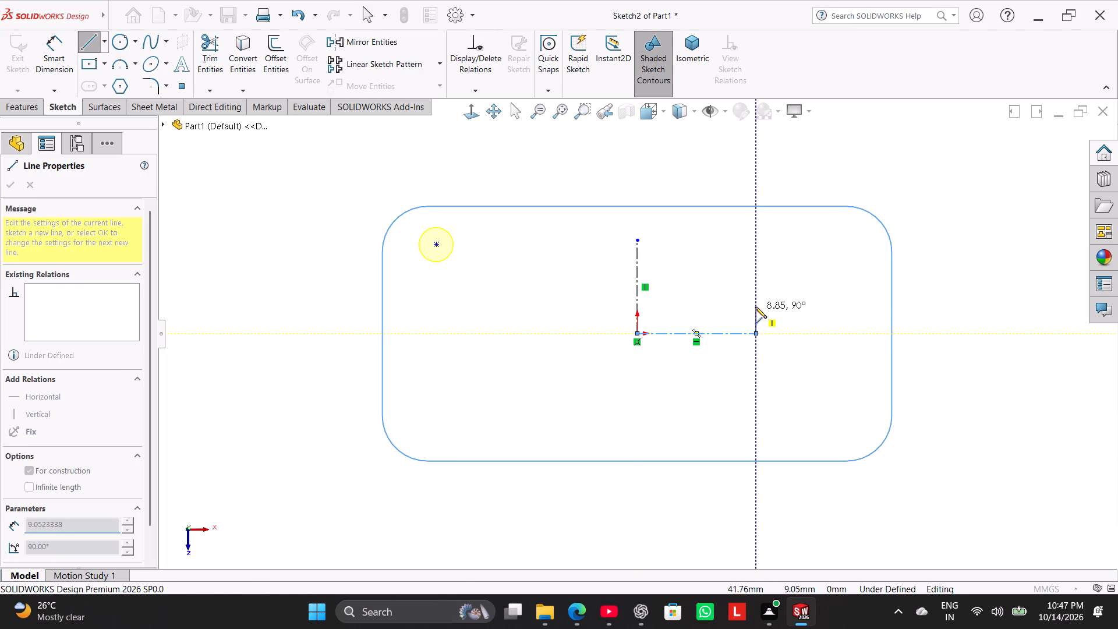
right_click(755, 307)
right_click(749, 306)
left_click(762, 310)
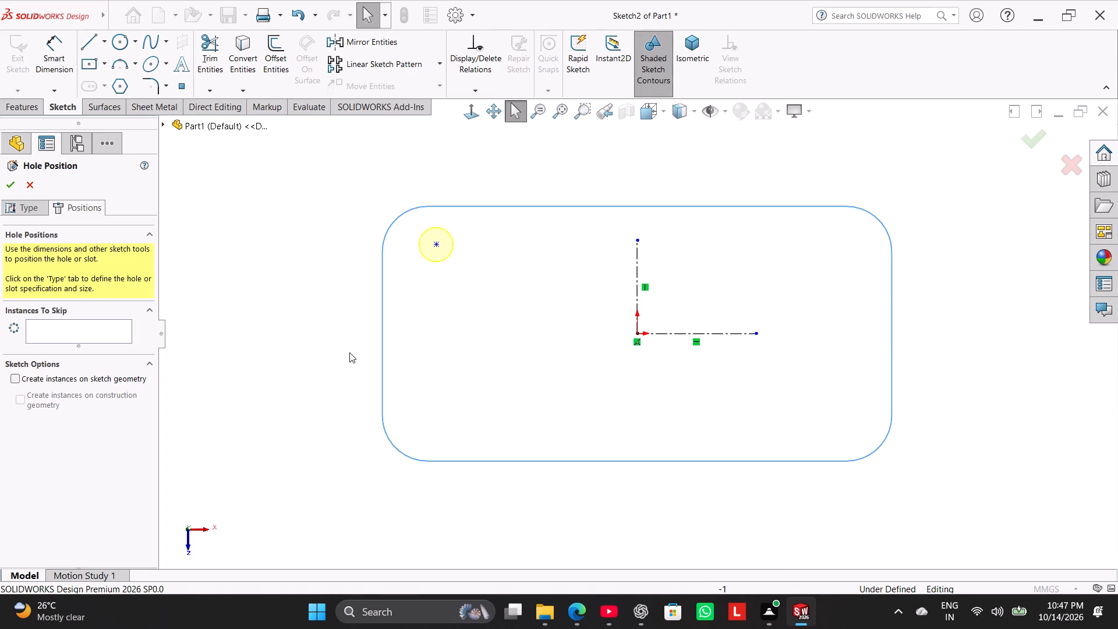
right_click(636, 264)
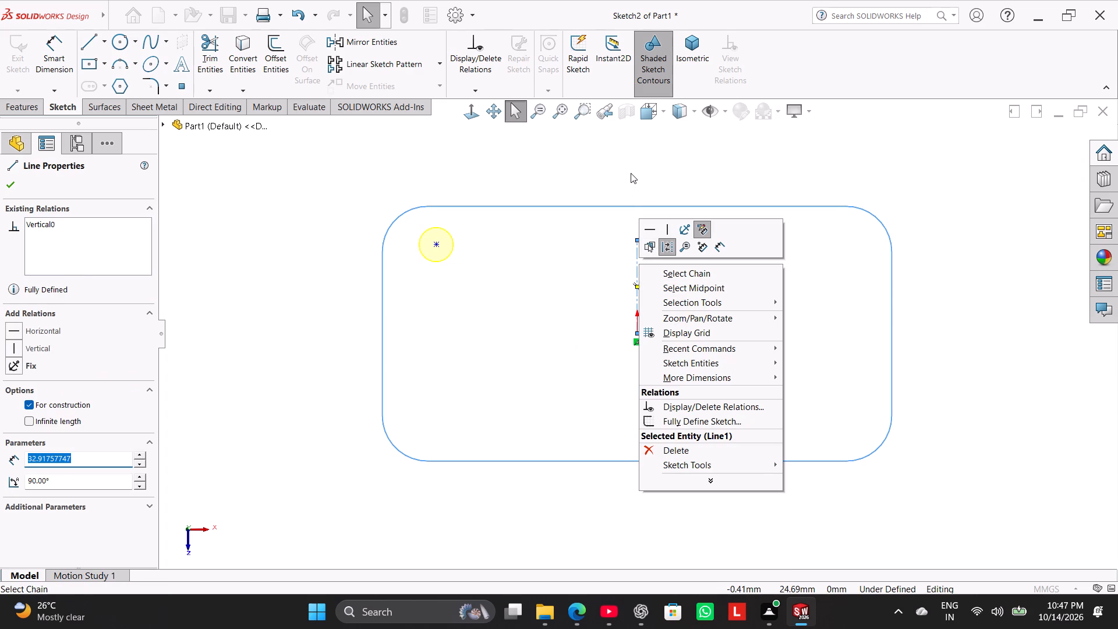
left_click(631, 173)
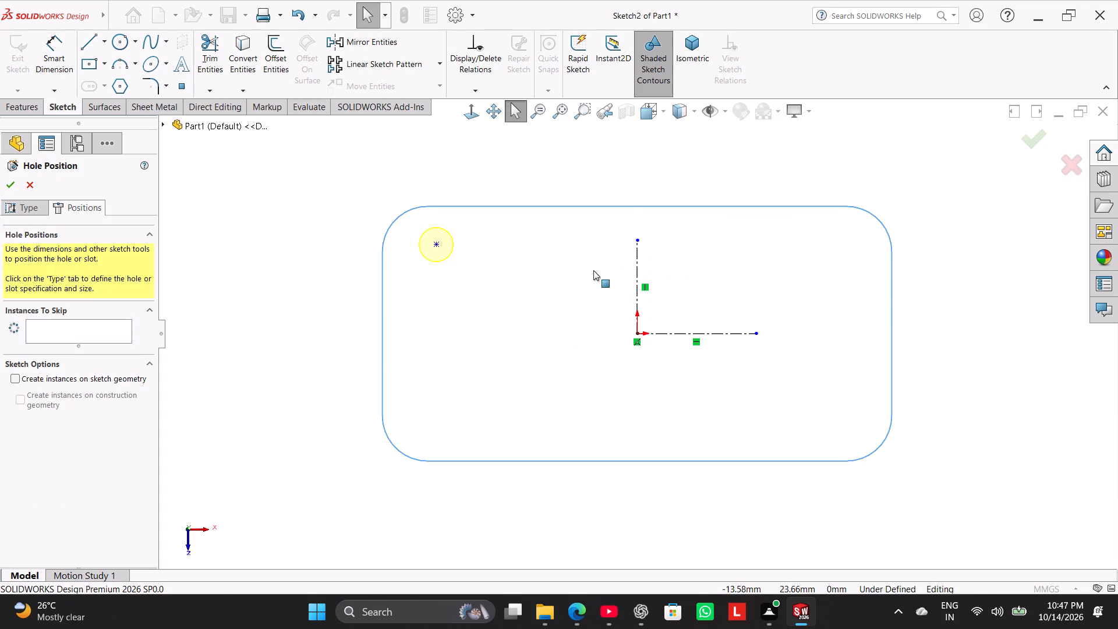
Add a 150 mm doubled-distance dimension from the hole point across the vertical centerline.
left_click(66, 67)
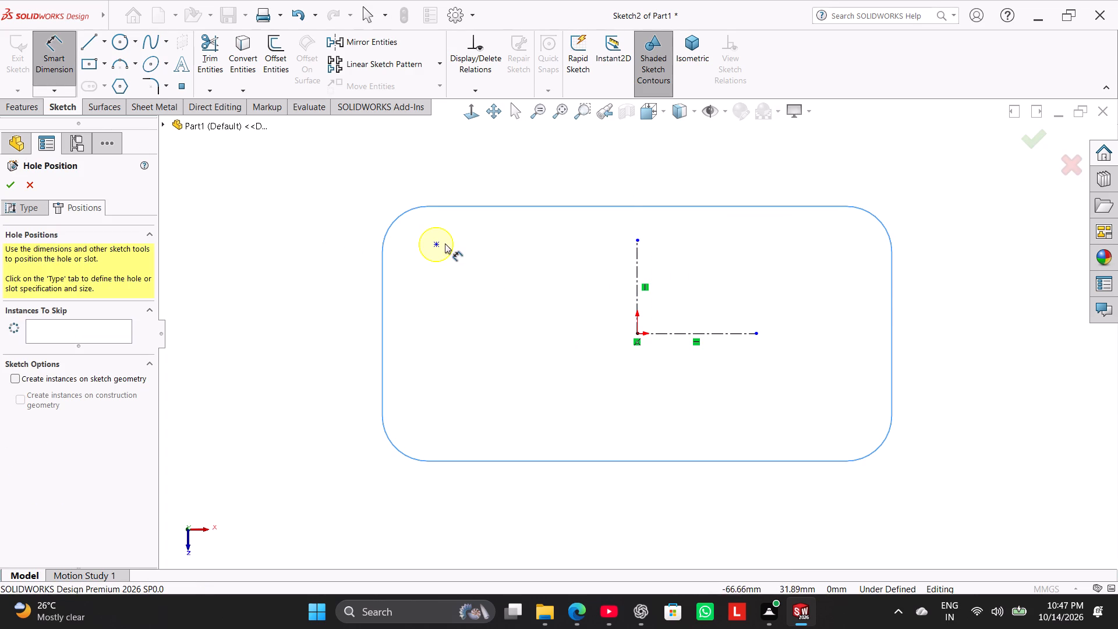
left_click(438, 243)
left_click(636, 272)
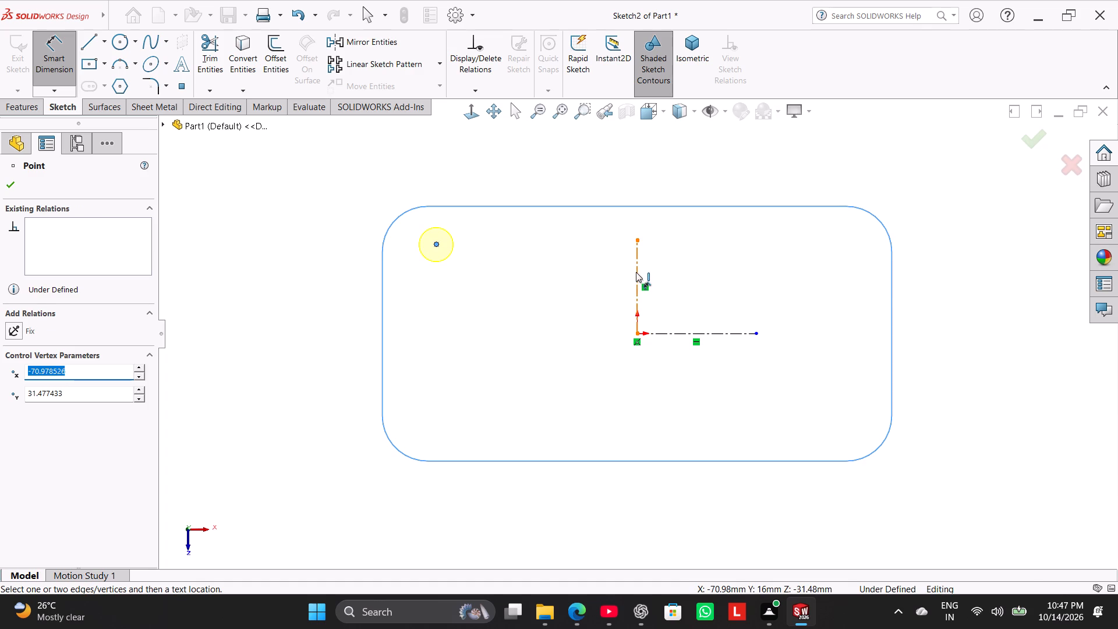
left_click(650, 177)
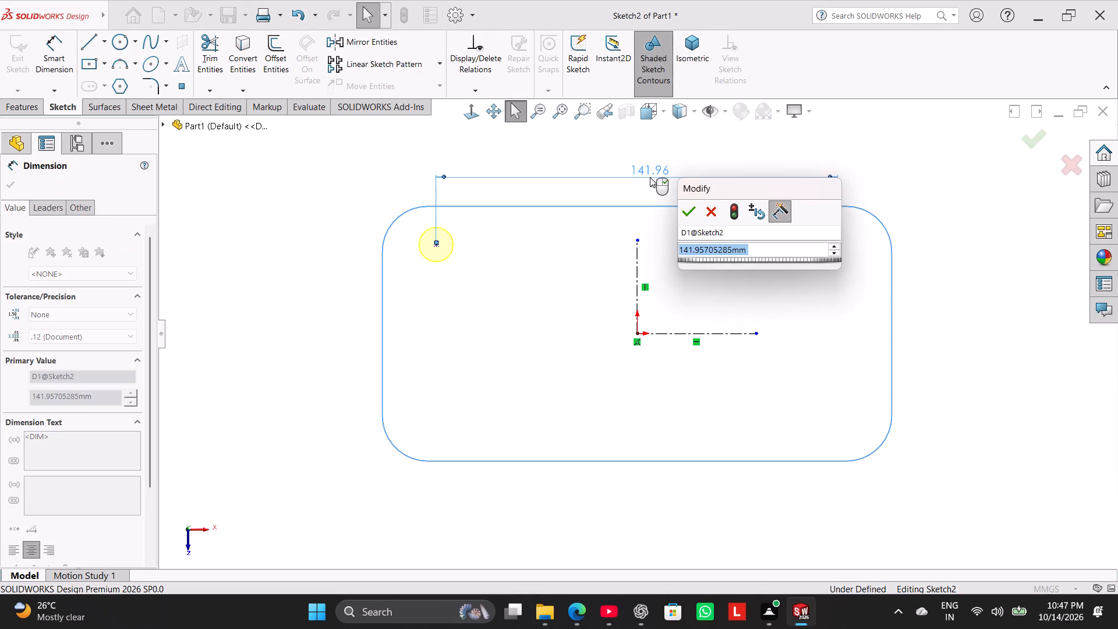
type("150")
key("Return")
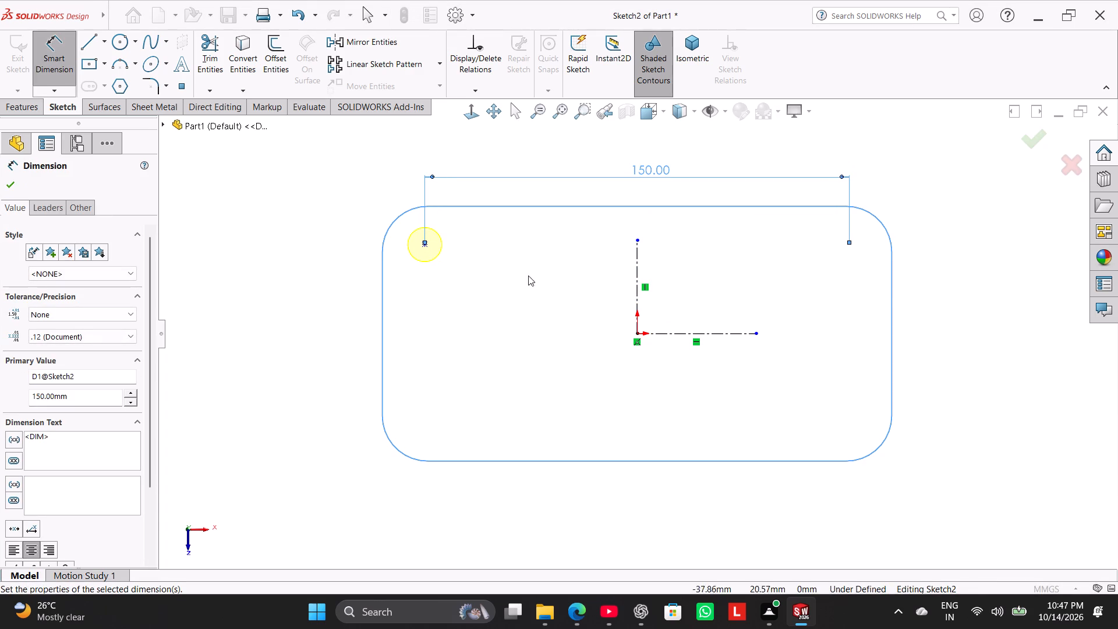
Add a 50 mm doubled-distance dimension from the hole point across the horizontal centerline.
left_click(424, 248)
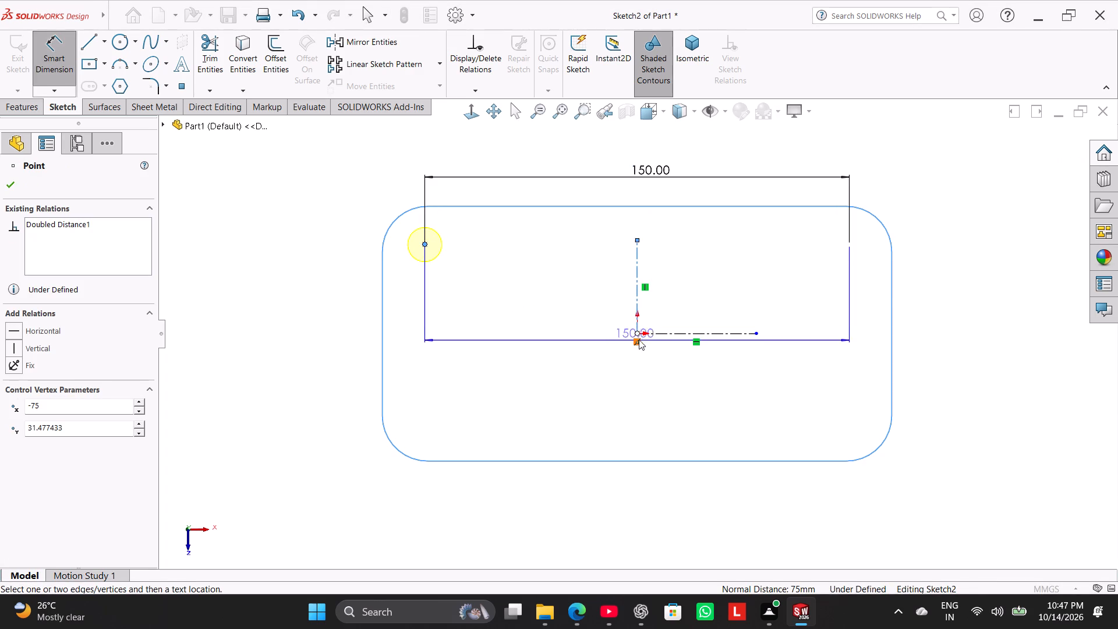
left_click(650, 335)
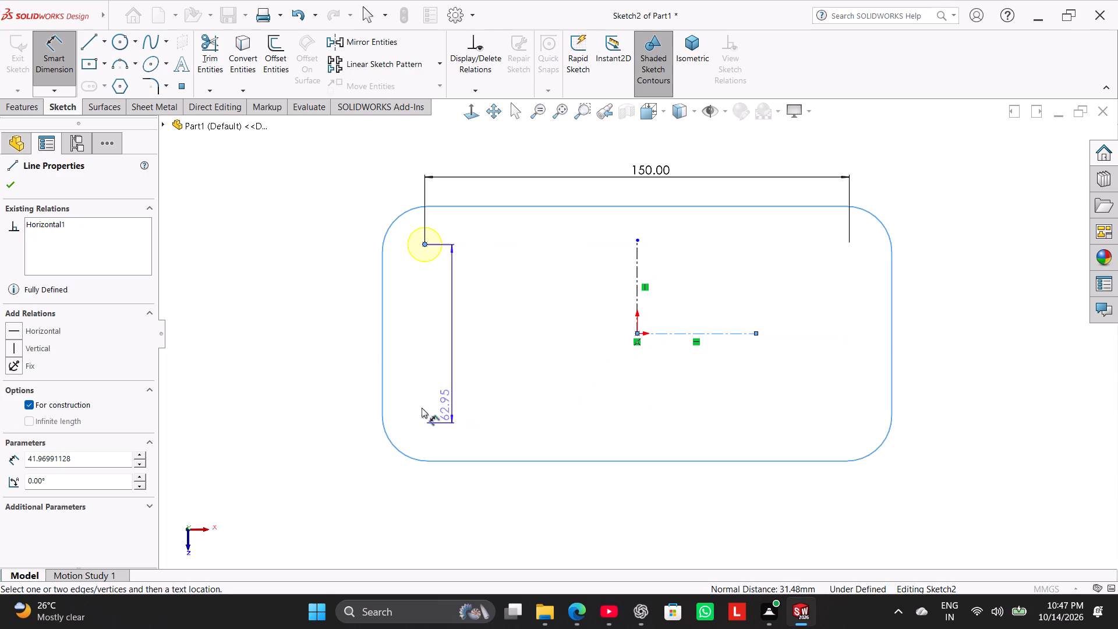
left_click(331, 340)
type("50")
key("Return")
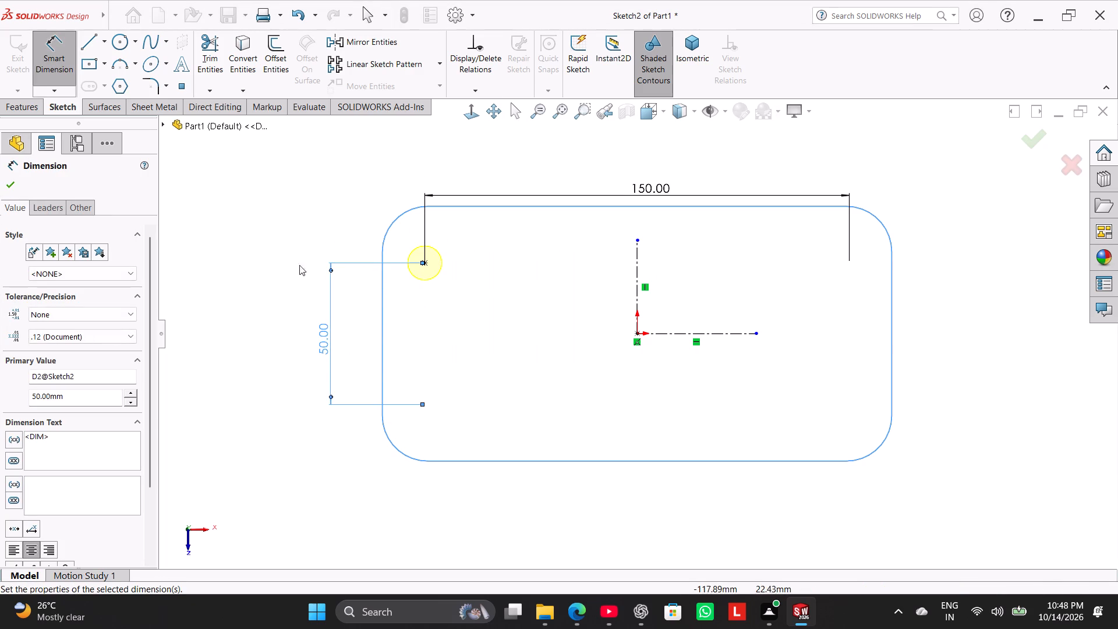
right_click(286, 253)
left_click(313, 290)
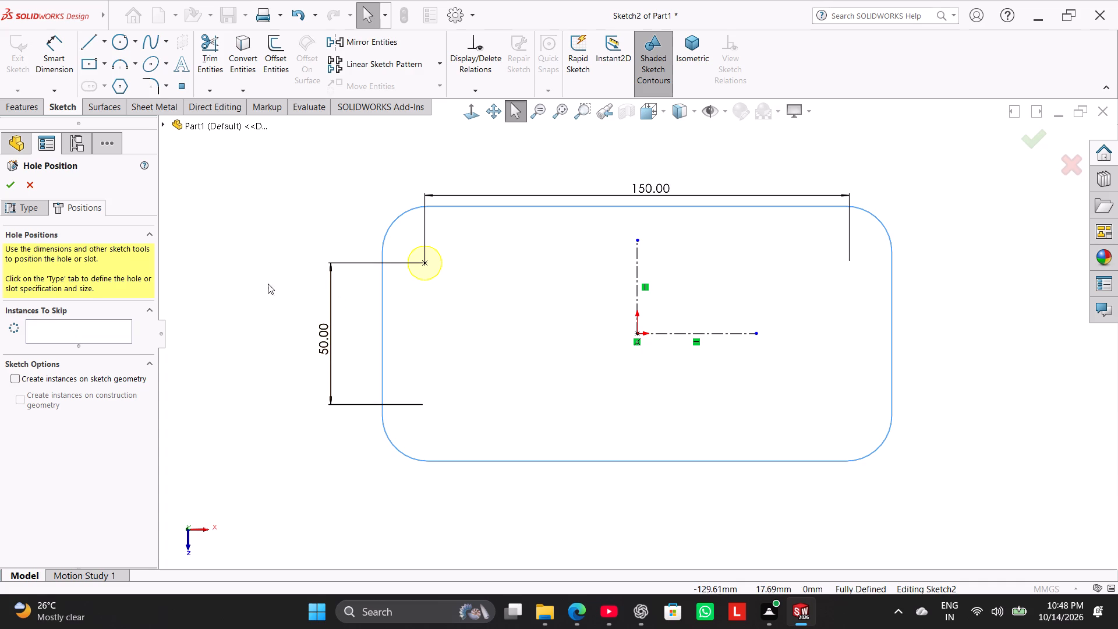
Finish the Ø12 mm dowel hole at its dimensioned position on the plate.
left_click(12, 185)
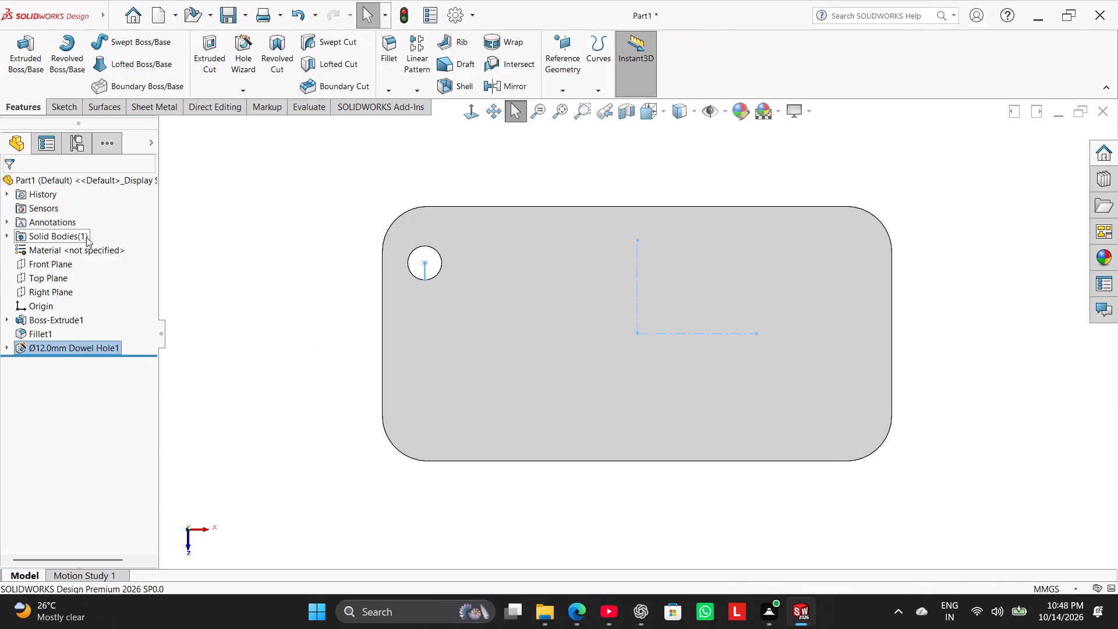
left_click(214, 250)
Start a Linear Pattern of the Ø12 mm dowel hole, using the plate's long top edge as Direction 1 and leaving Direction 2 empty.
middle_click_drag(279, 307, 321, 209)
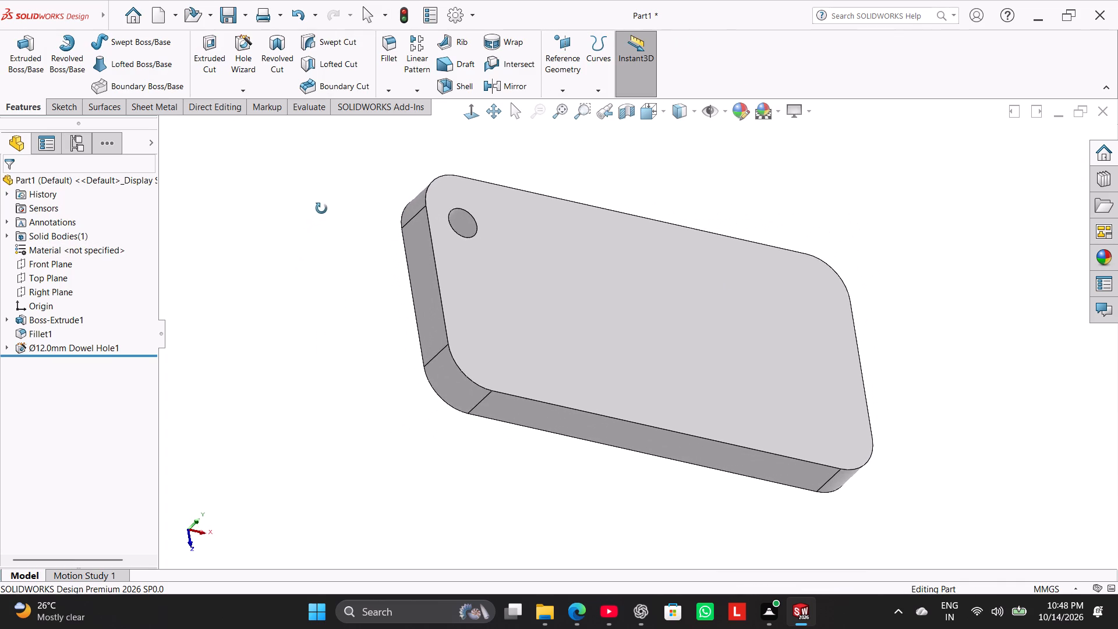
middle_click_drag(321, 209, 326, 214)
middle_click_drag(376, 226, 388, 217)
right_click_drag(388, 263, 468, 215)
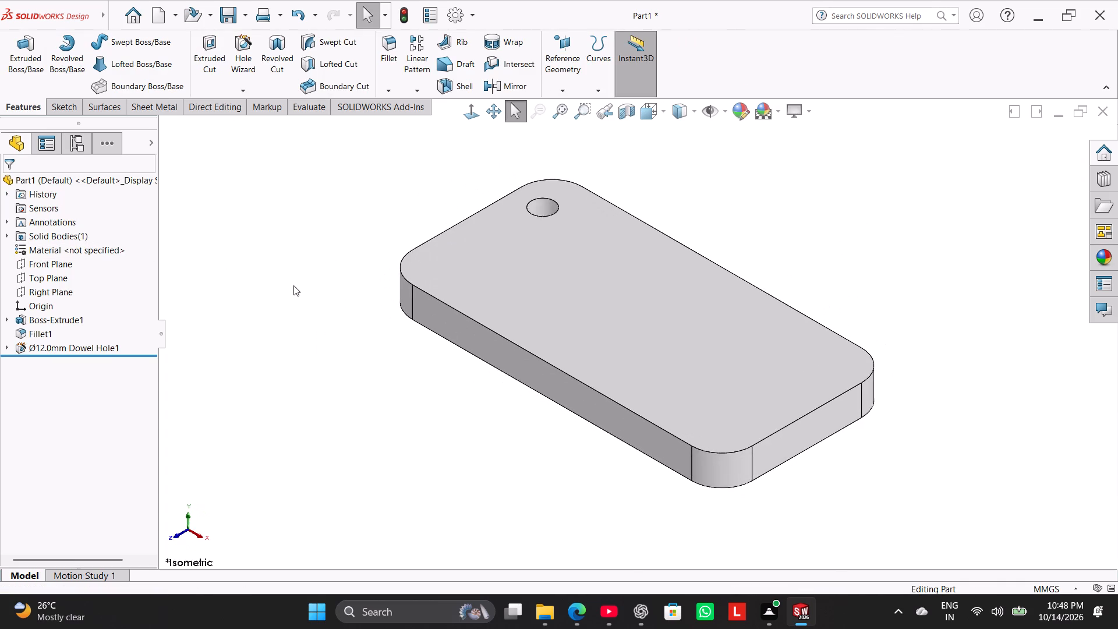
middle_click_drag(306, 298, 325, 388)
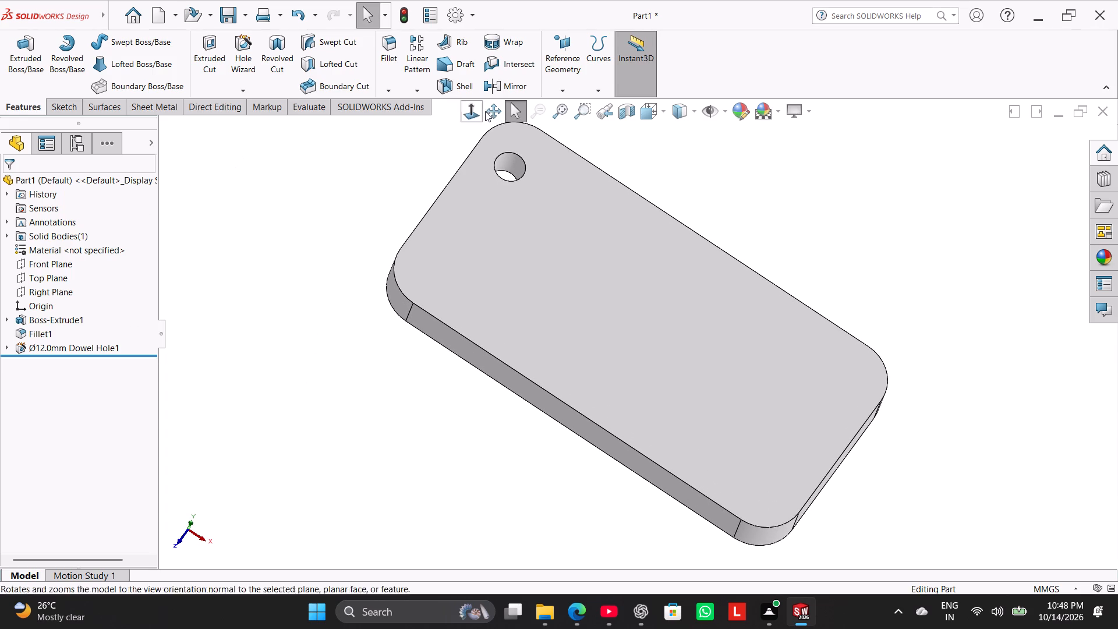
left_click(423, 75)
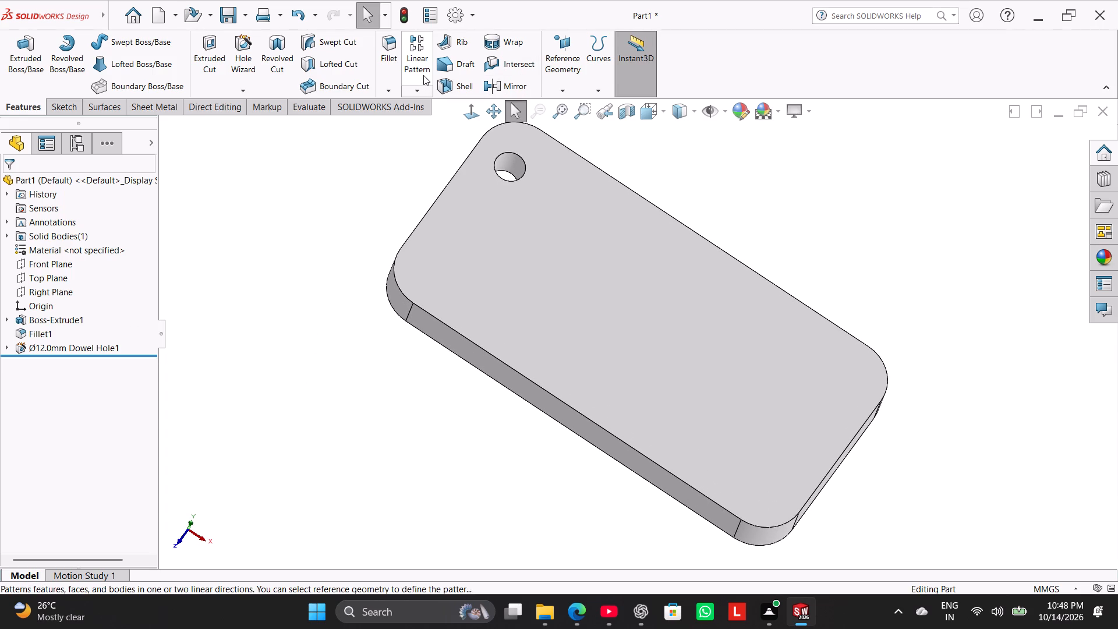
left_click(652, 202)
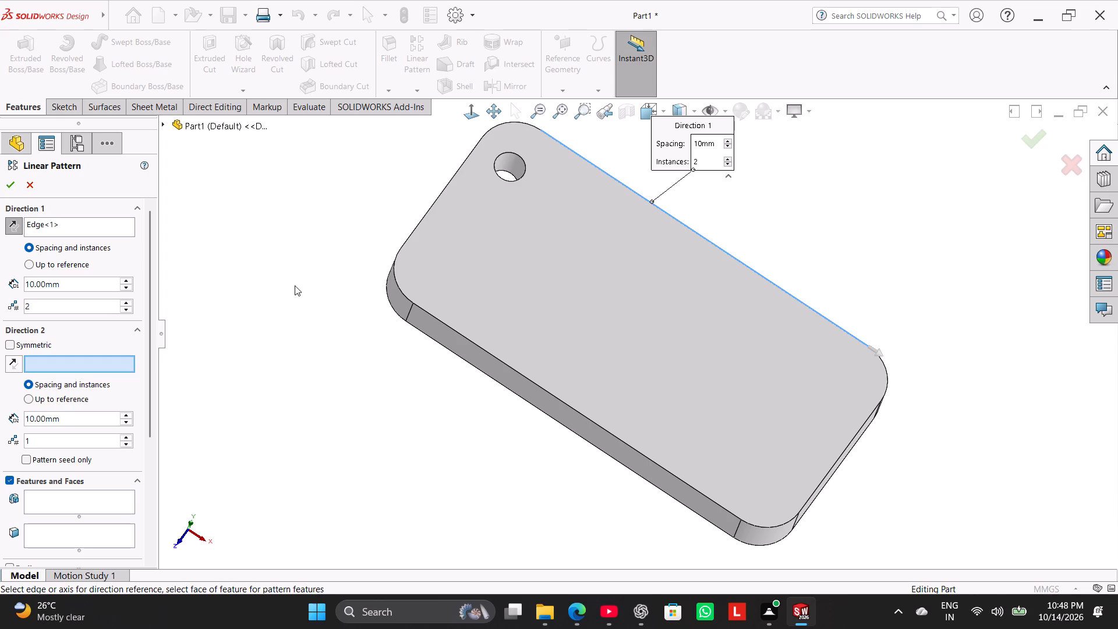
left_click(515, 159)
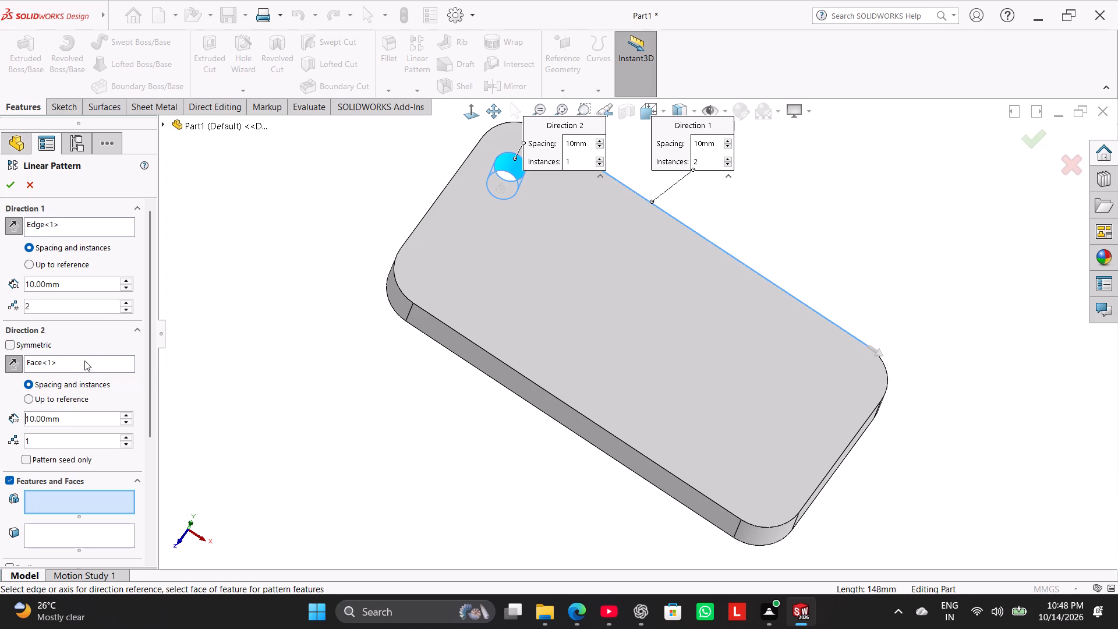
left_click(89, 358)
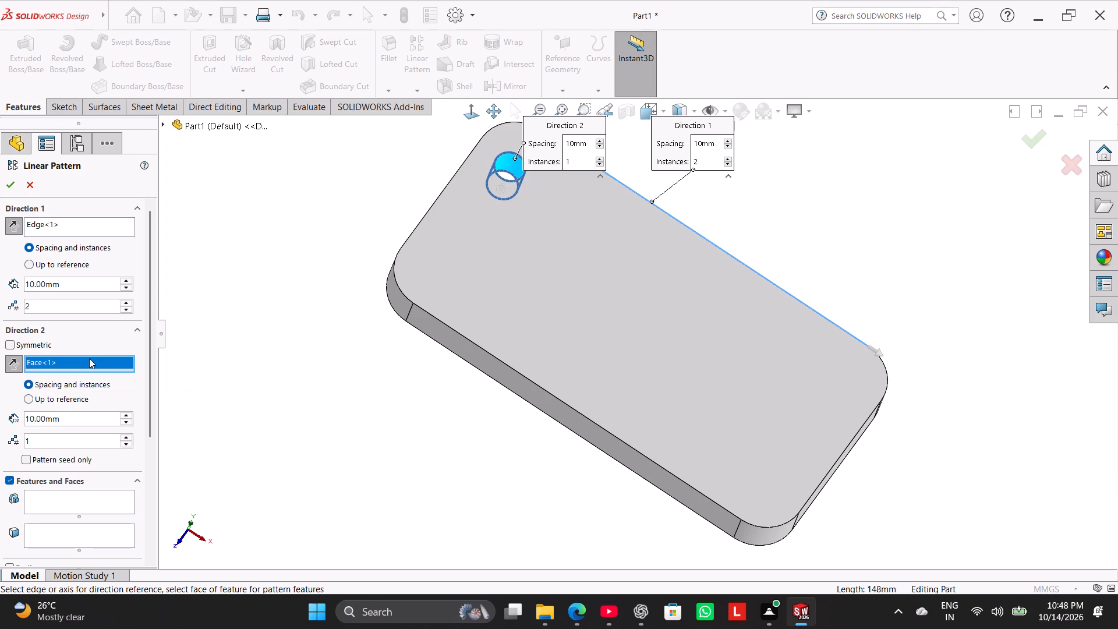
right_click(89, 358)
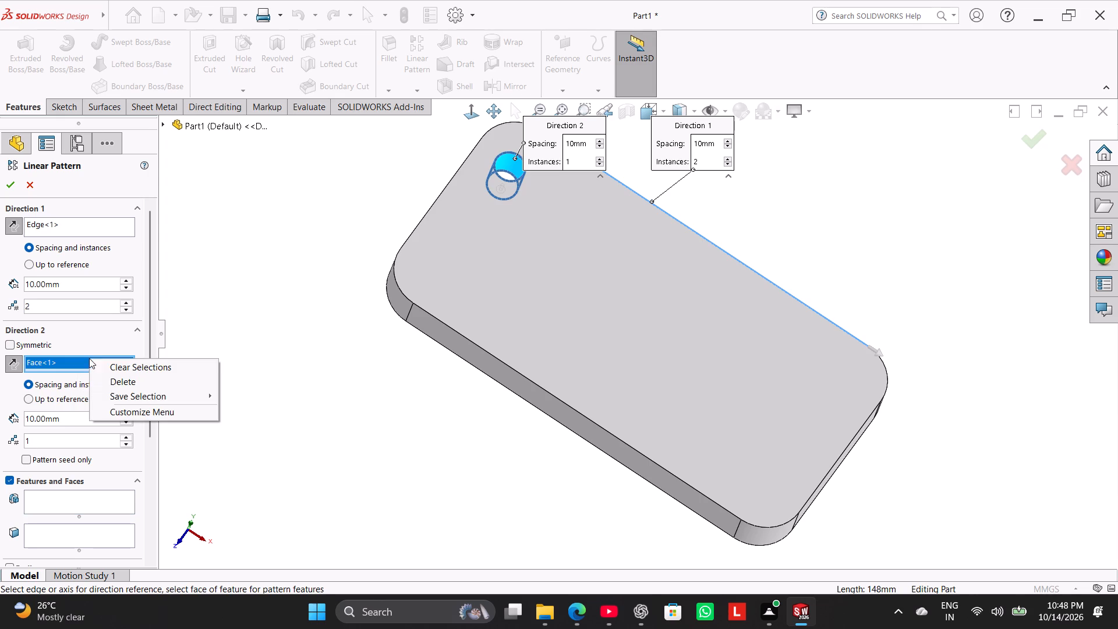
left_click(104, 366)
left_click(100, 499)
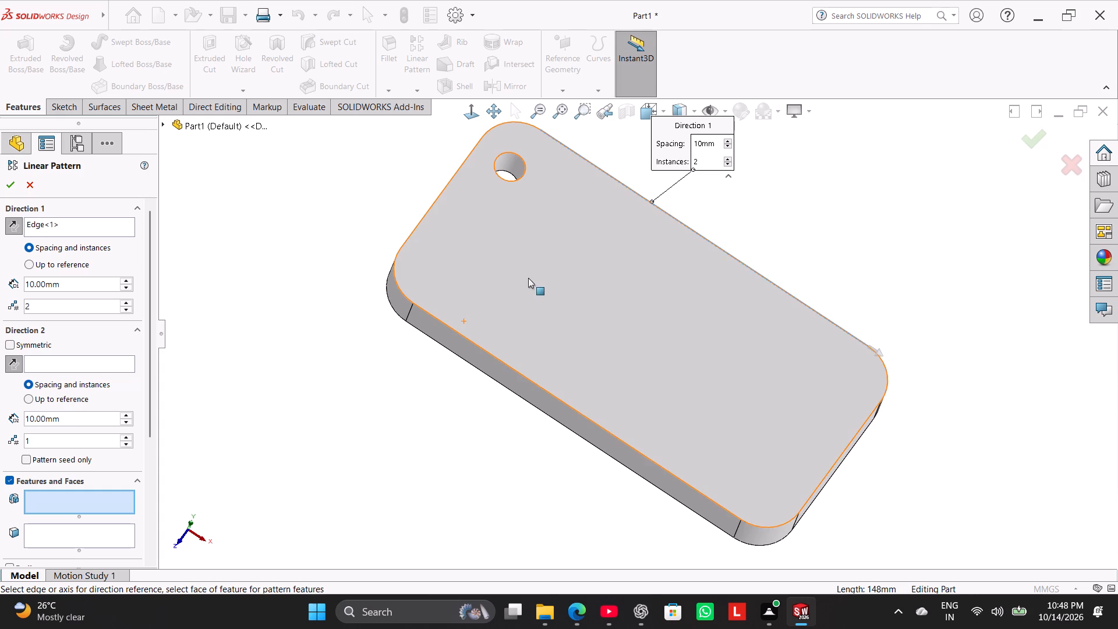
left_click(508, 164)
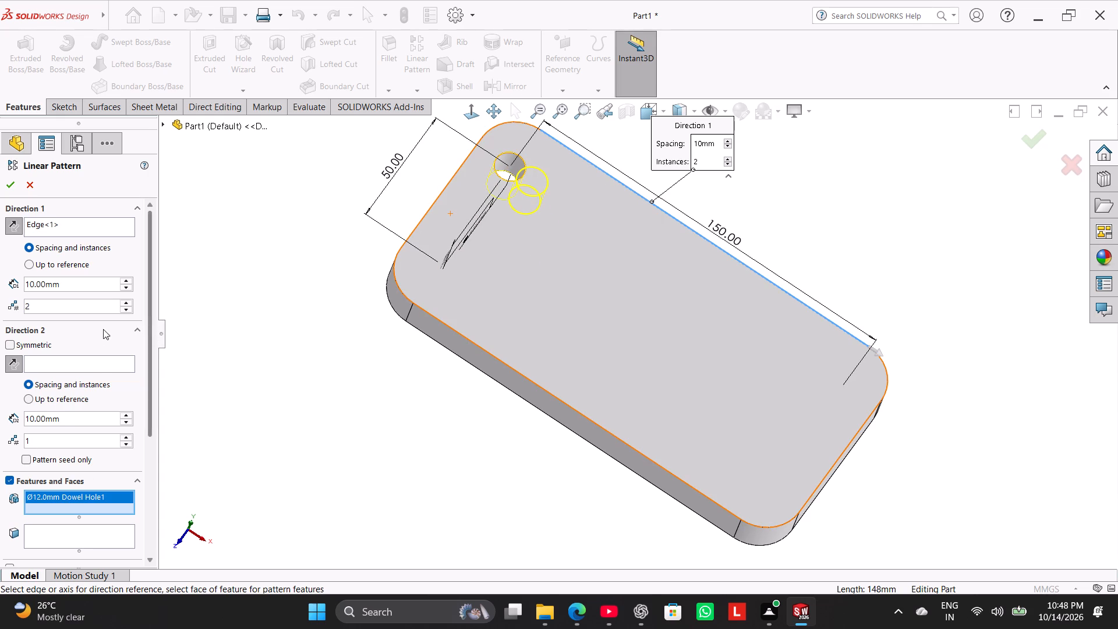
Switch the linear pattern's preview option to full preview.
left_click_drag(153, 321, 153, 336)
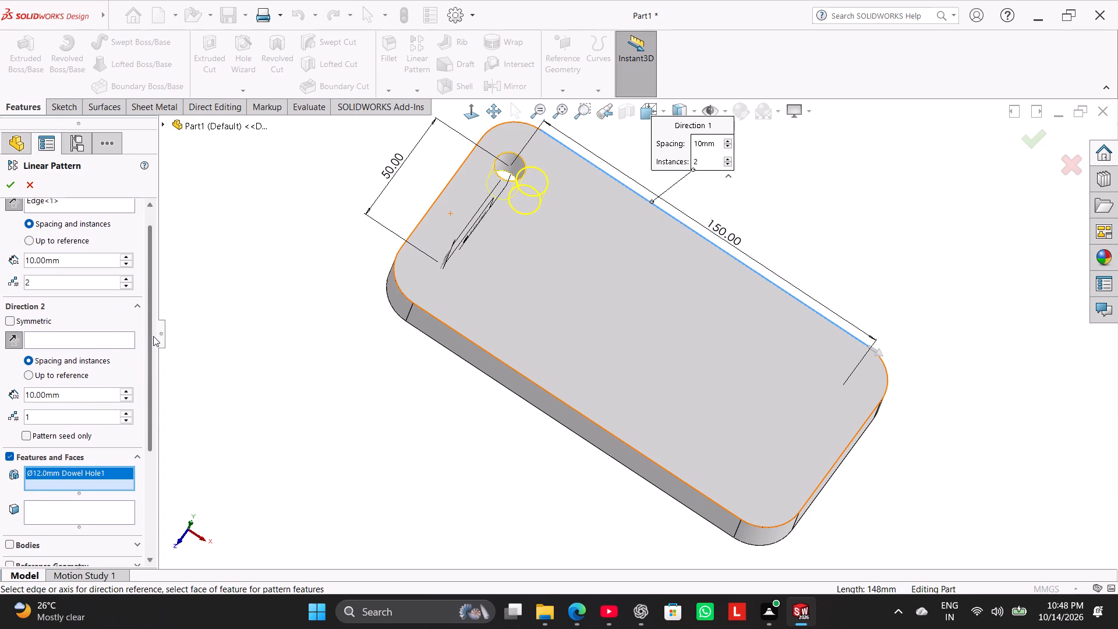
left_click_drag(153, 336, 153, 341)
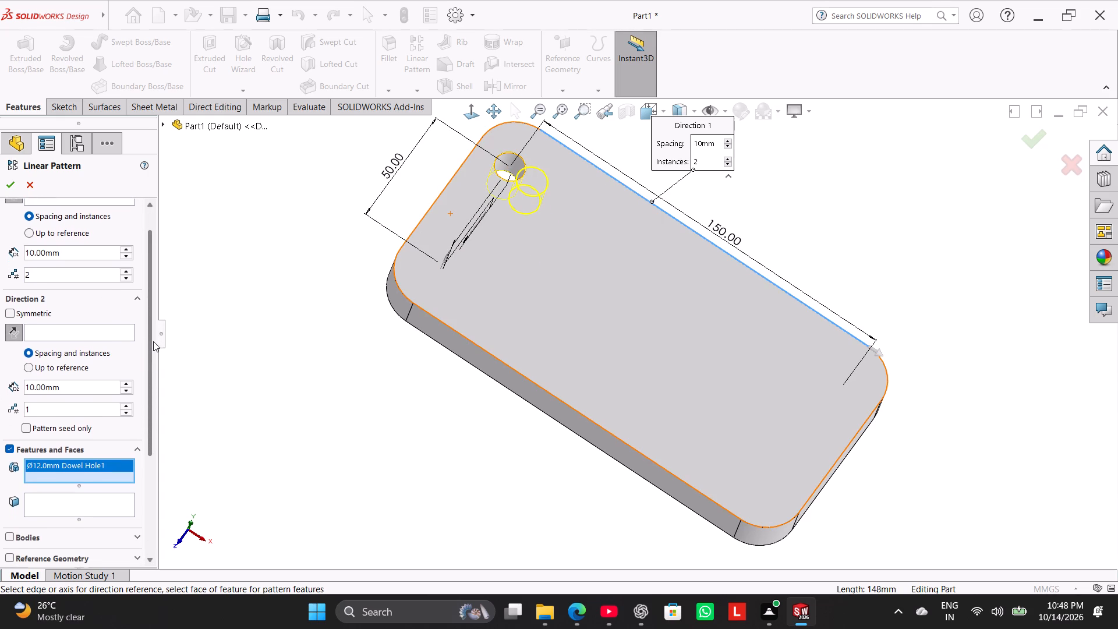
left_click_drag(153, 341, 153, 345)
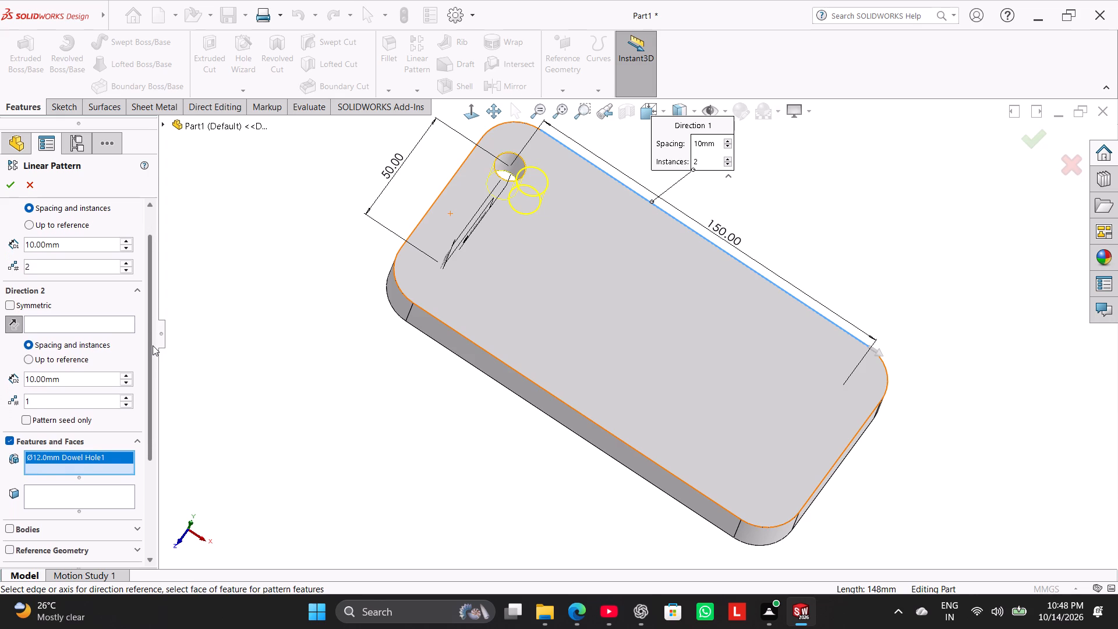
left_click_drag(153, 345, 165, 271)
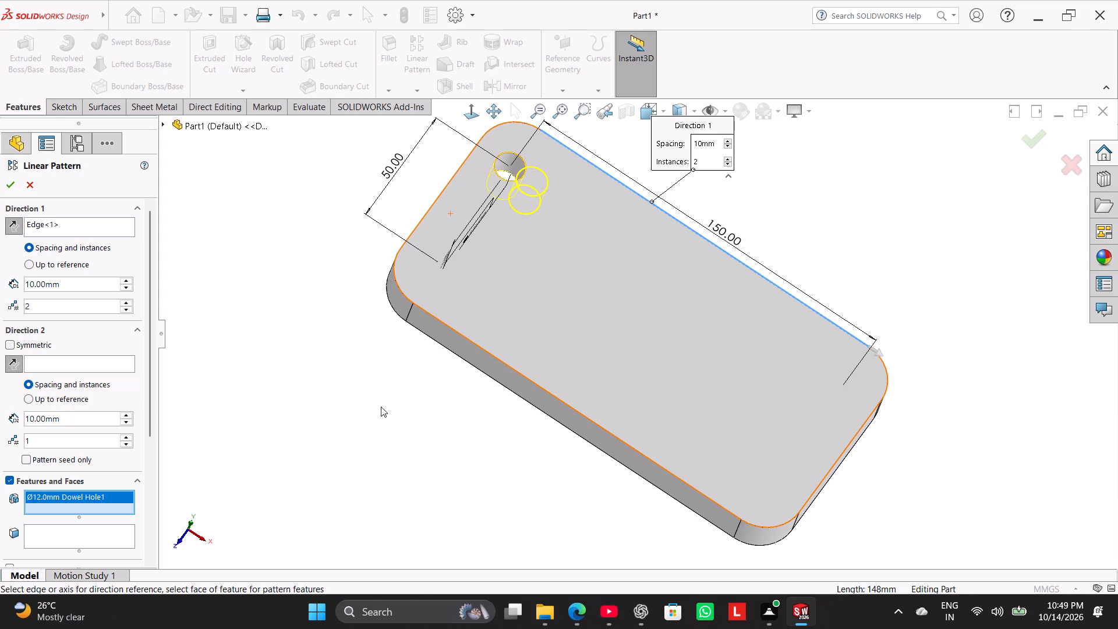
left_click_drag(149, 344, 163, 444)
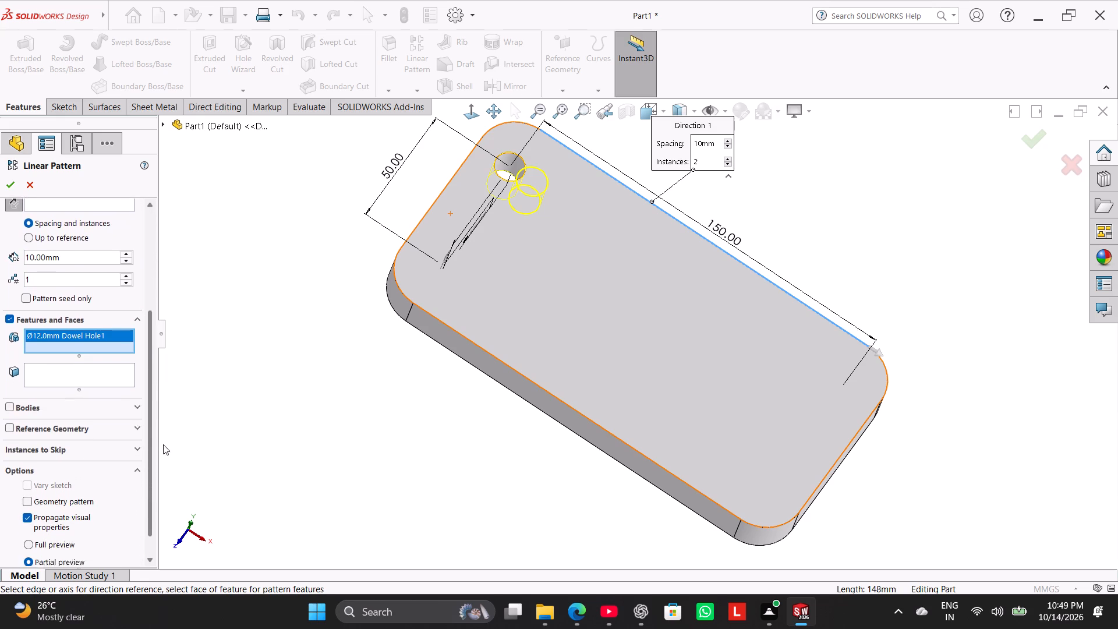
left_click_drag(163, 444, 162, 469)
left_click(29, 514)
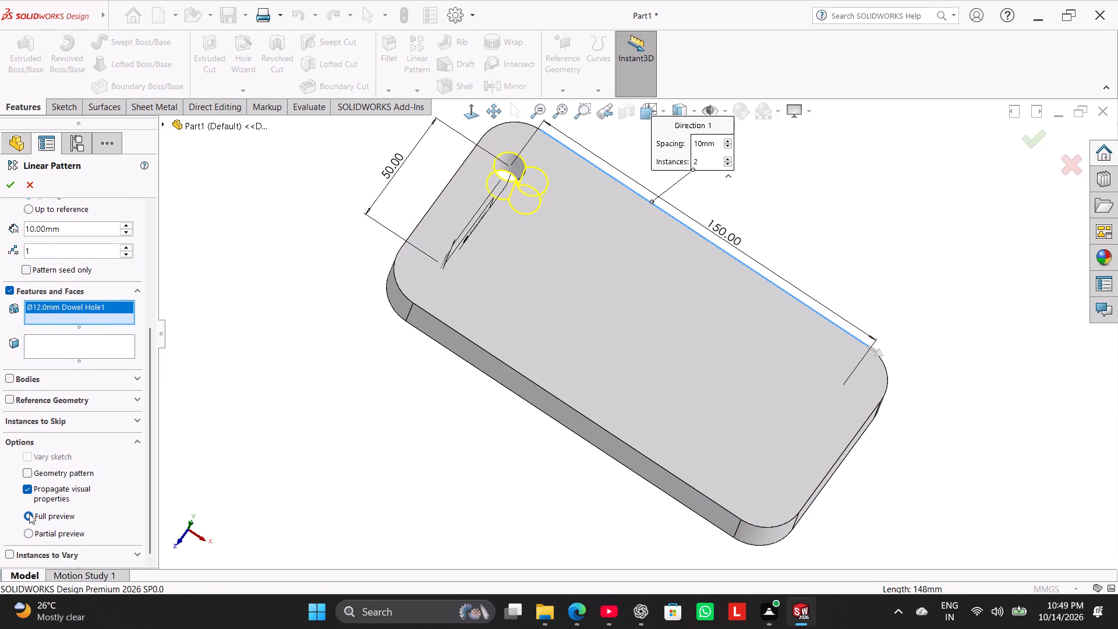
left_click(29, 529)
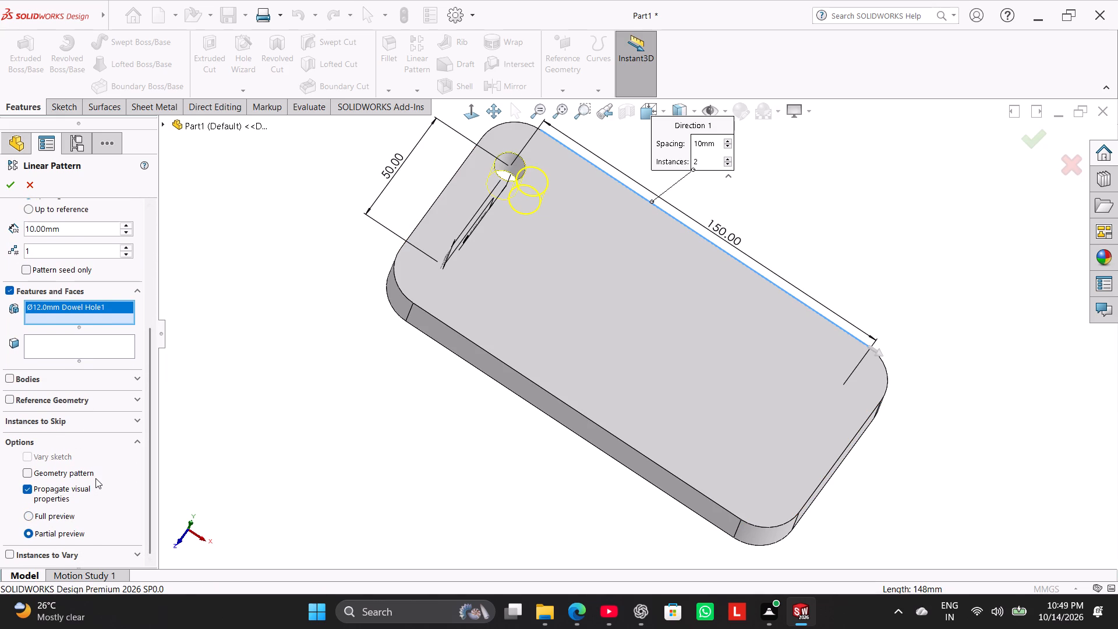
left_click(35, 517)
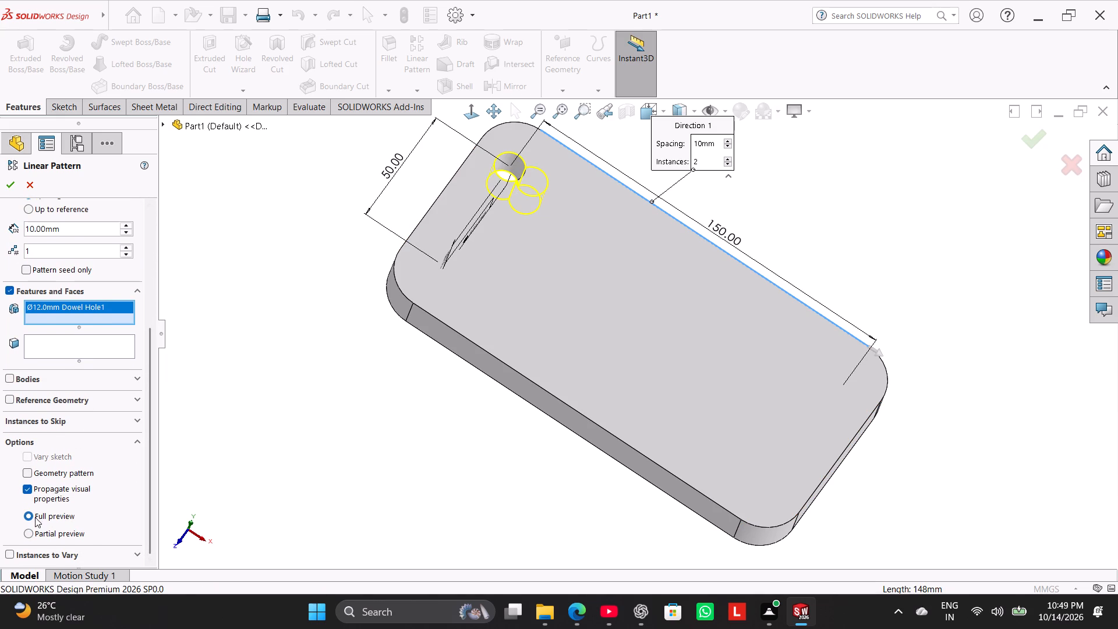
left_click_drag(153, 386, 150, 313)
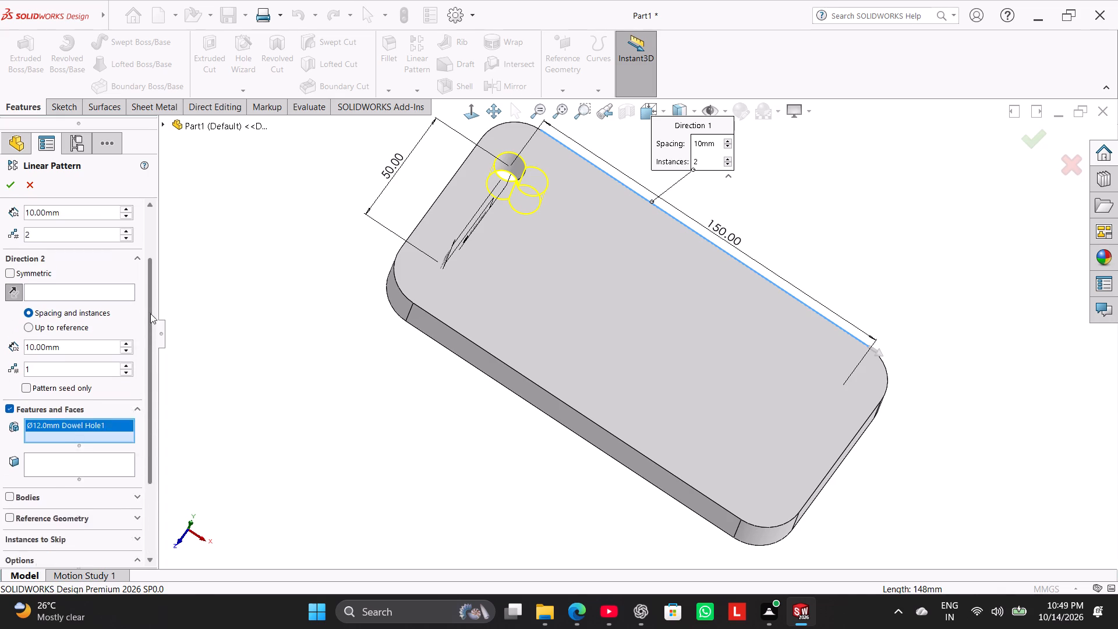
left_click_drag(150, 313, 162, 231)
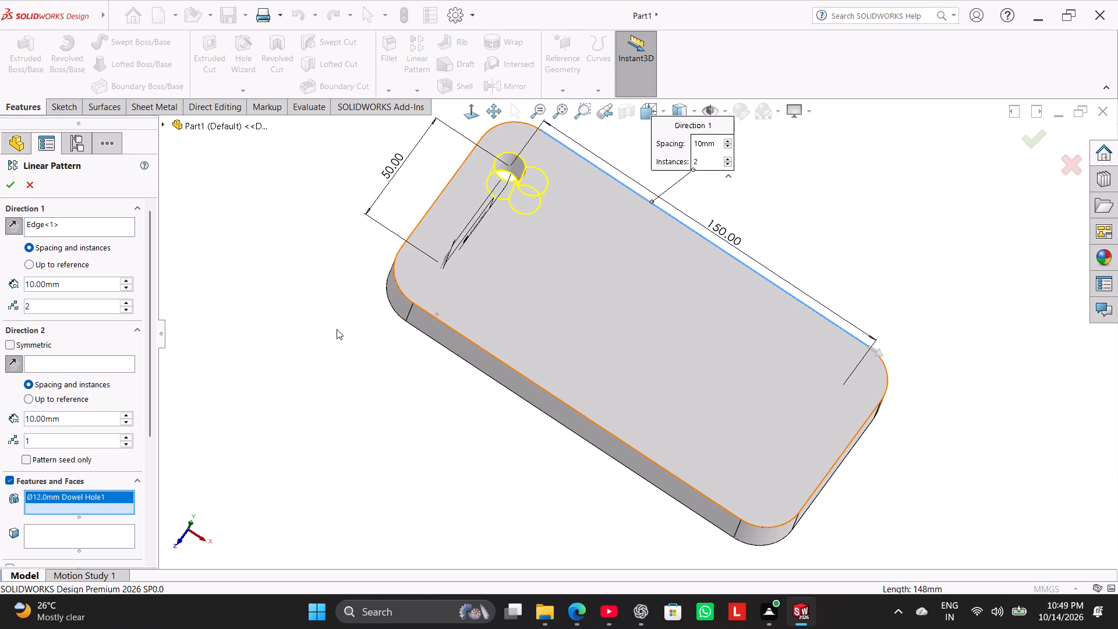
Set the Direction 1 spacing of the hole pattern to 150 mm.
middle_click_drag(339, 326, 314, 385)
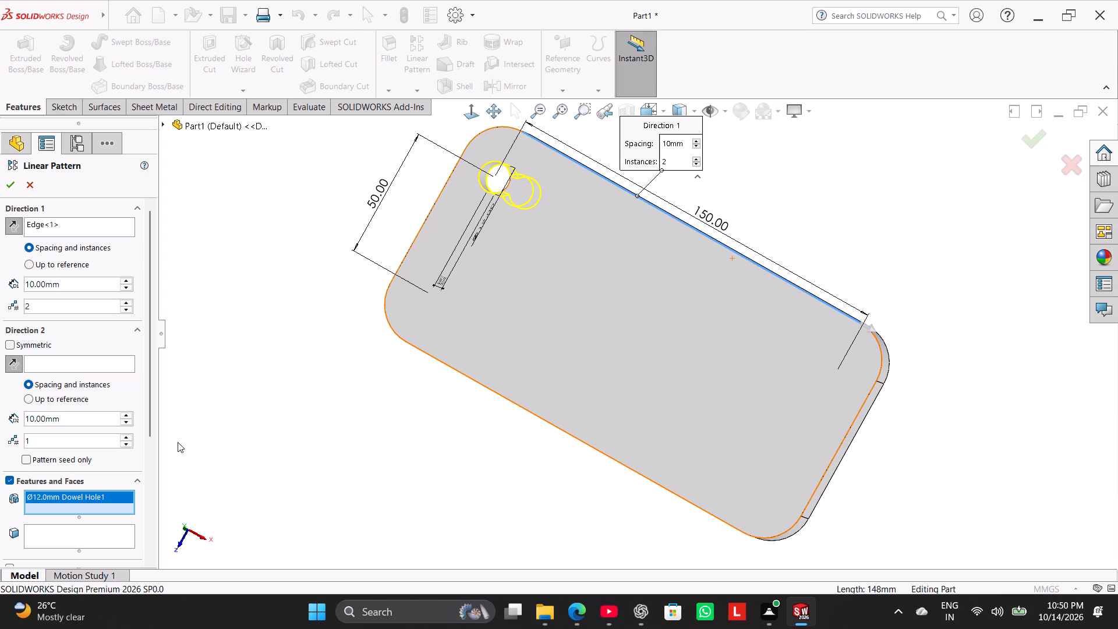
double_click(81, 288)
type("150")
key("Return")
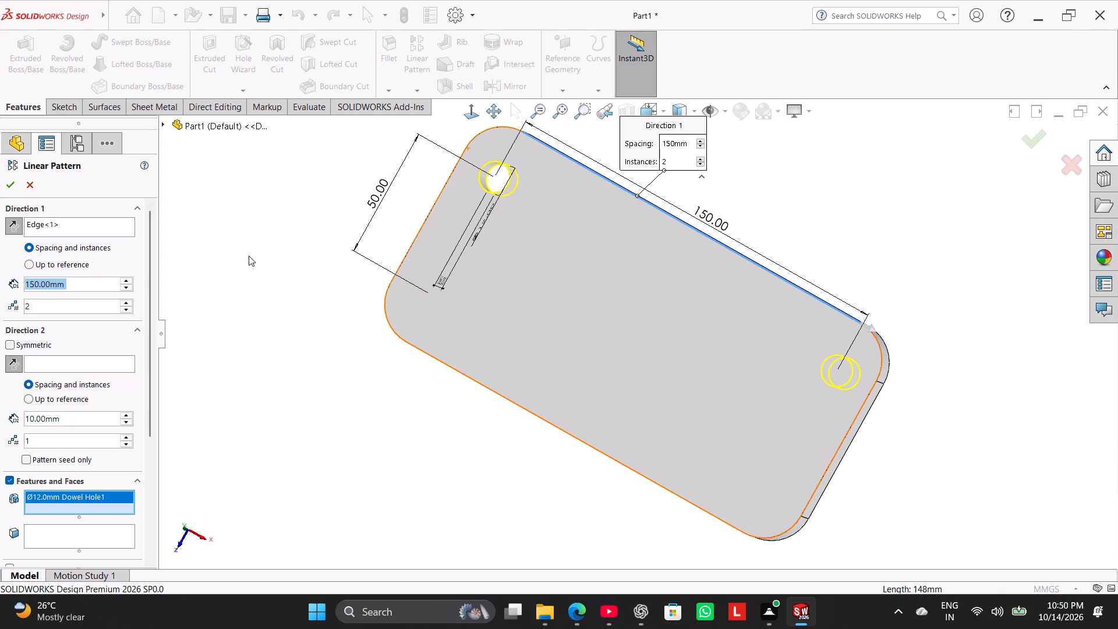
Define Direction 2 along the plate's short edge beside the hole, with 50 mm spacing and 2 instances.
left_click(108, 357)
left_click(423, 228)
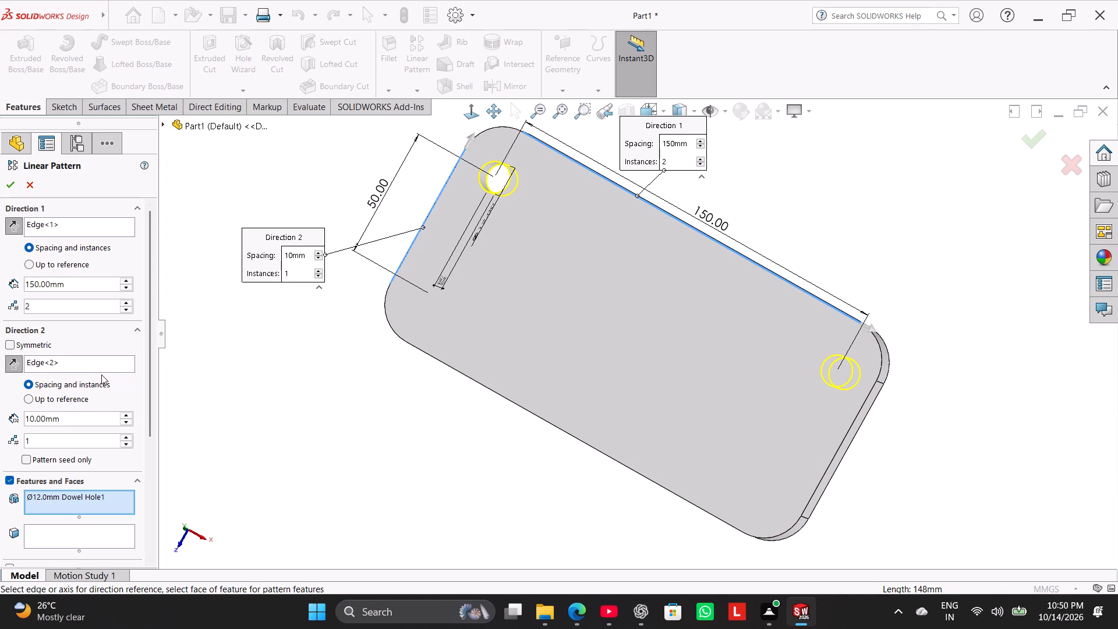
double_click(87, 414)
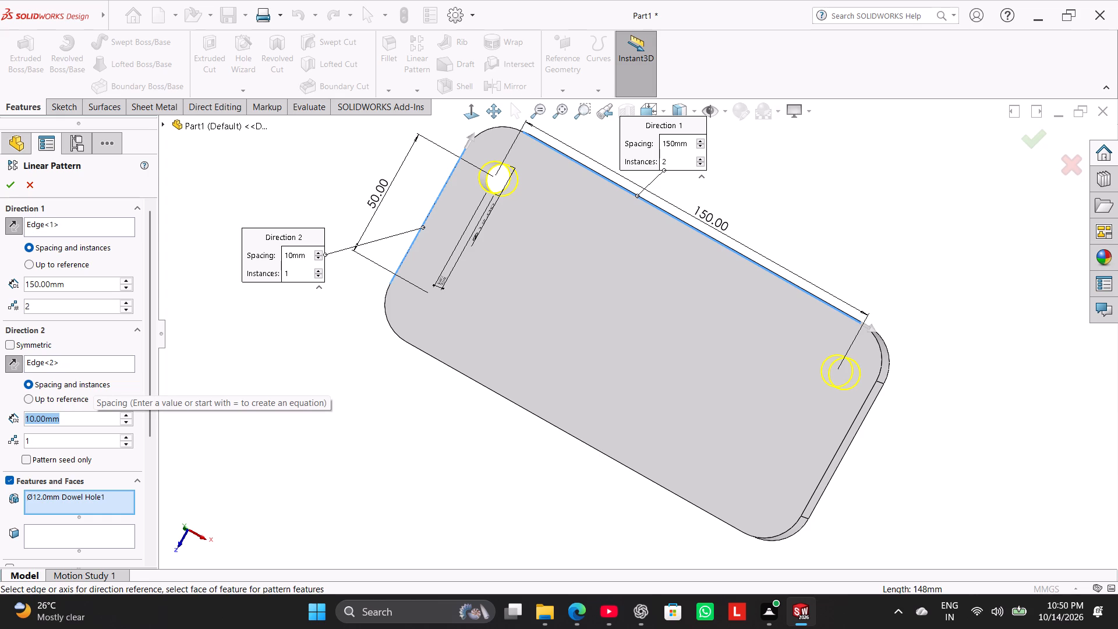
type("50")
key("Return")
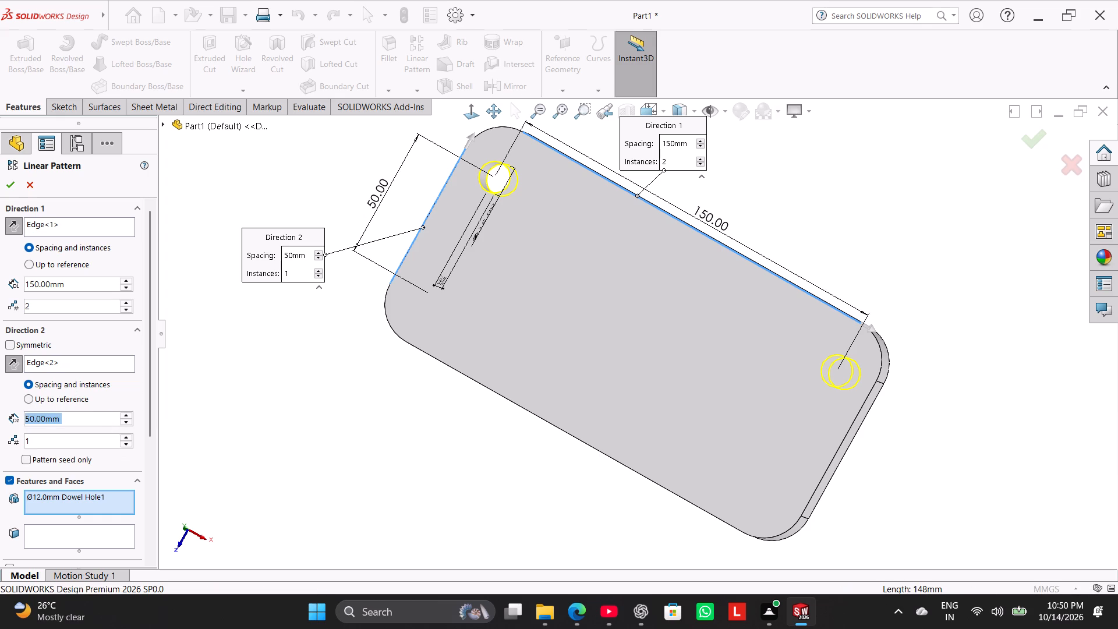
double_click(69, 444)
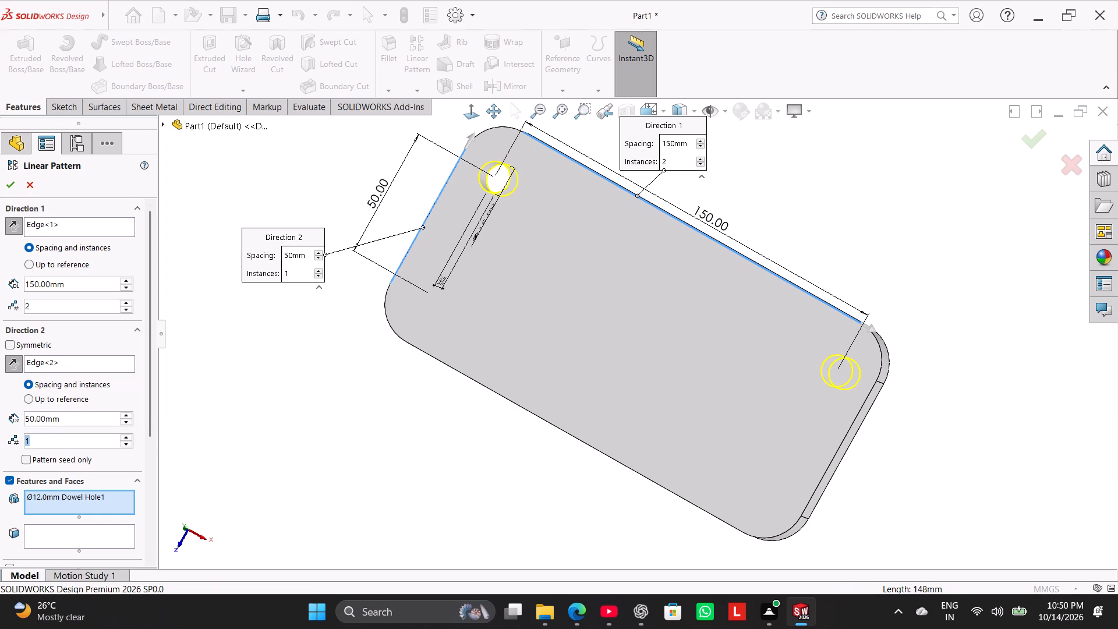
key("2")
key("Return")
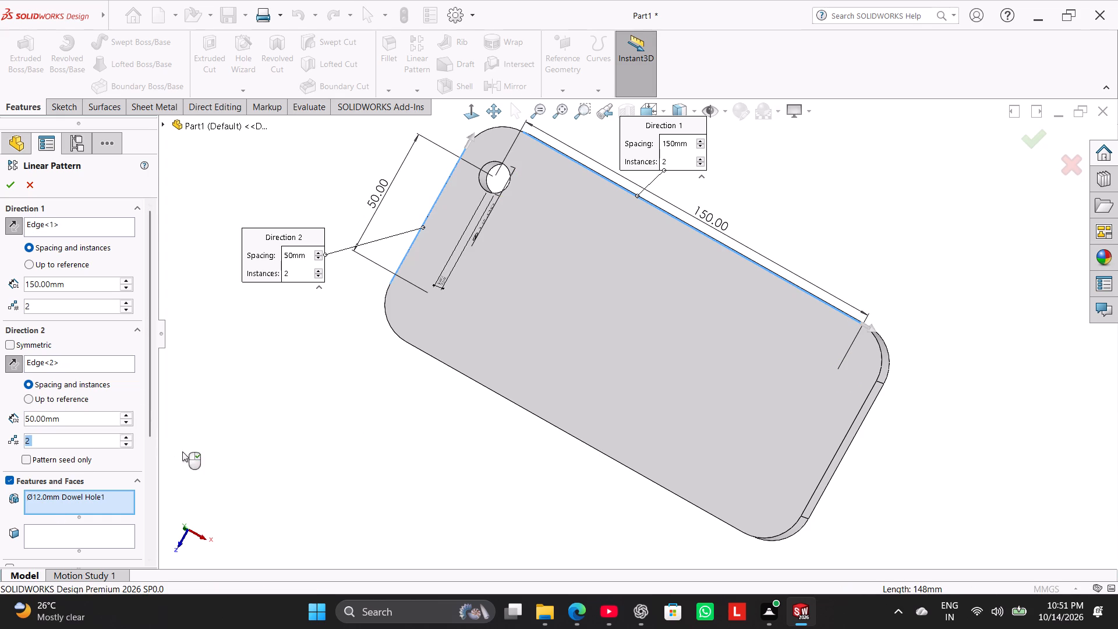
left_click(233, 405)
middle_click_drag(296, 379, 298, 362)
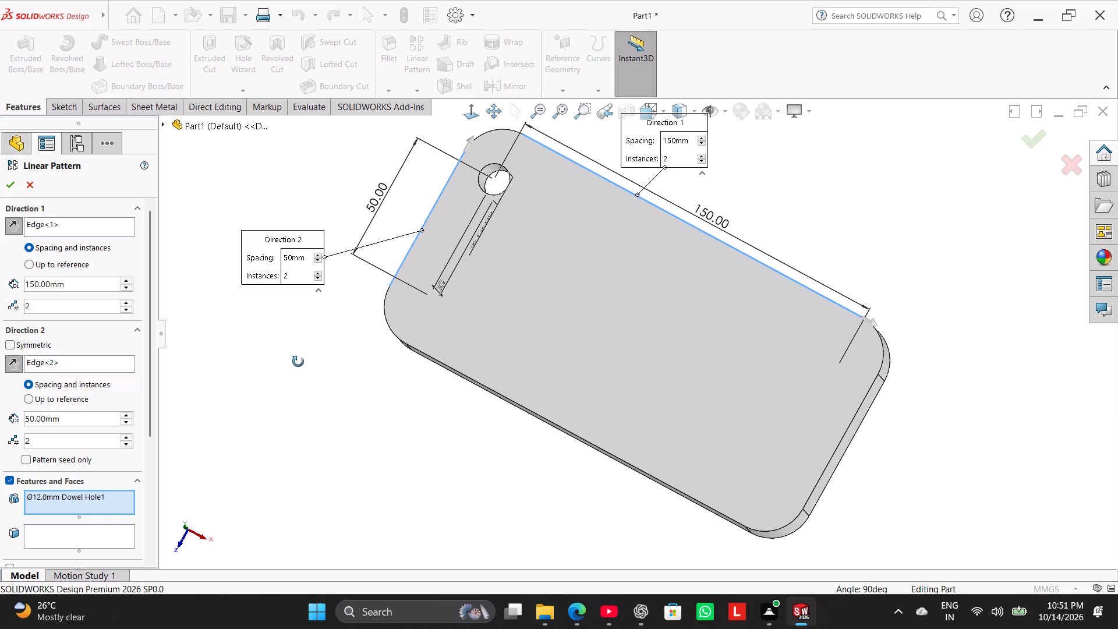
middle_click_drag(298, 362, 301, 369)
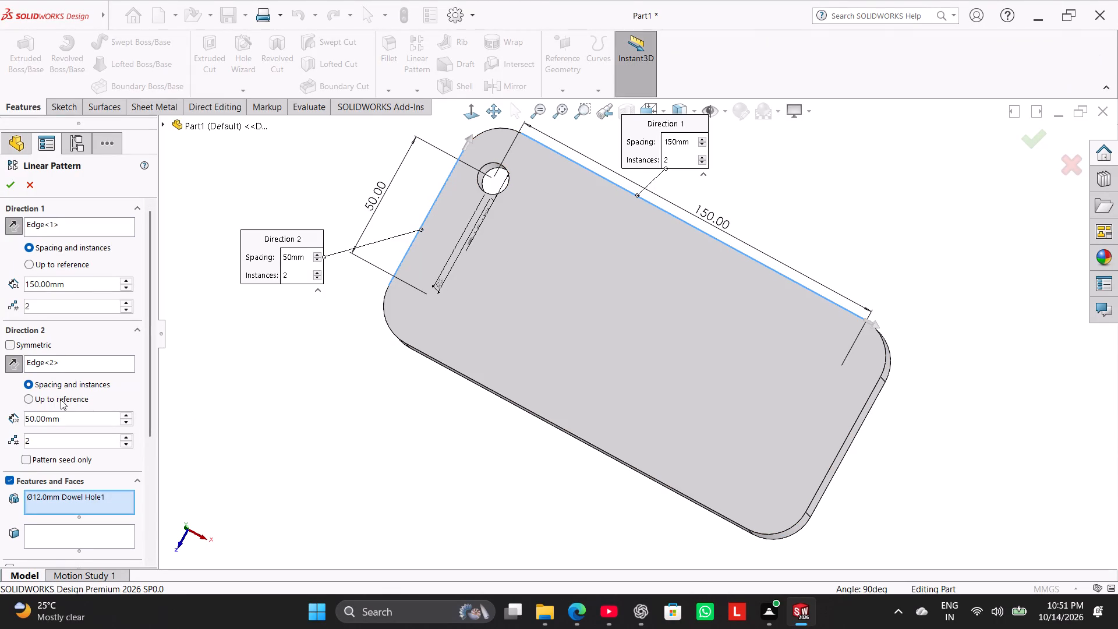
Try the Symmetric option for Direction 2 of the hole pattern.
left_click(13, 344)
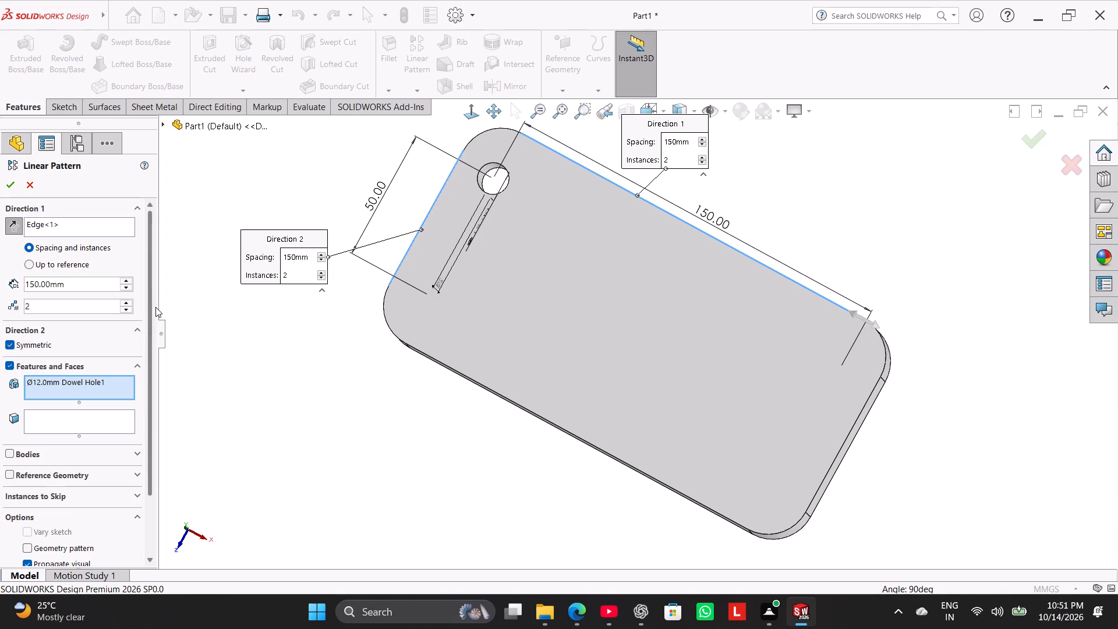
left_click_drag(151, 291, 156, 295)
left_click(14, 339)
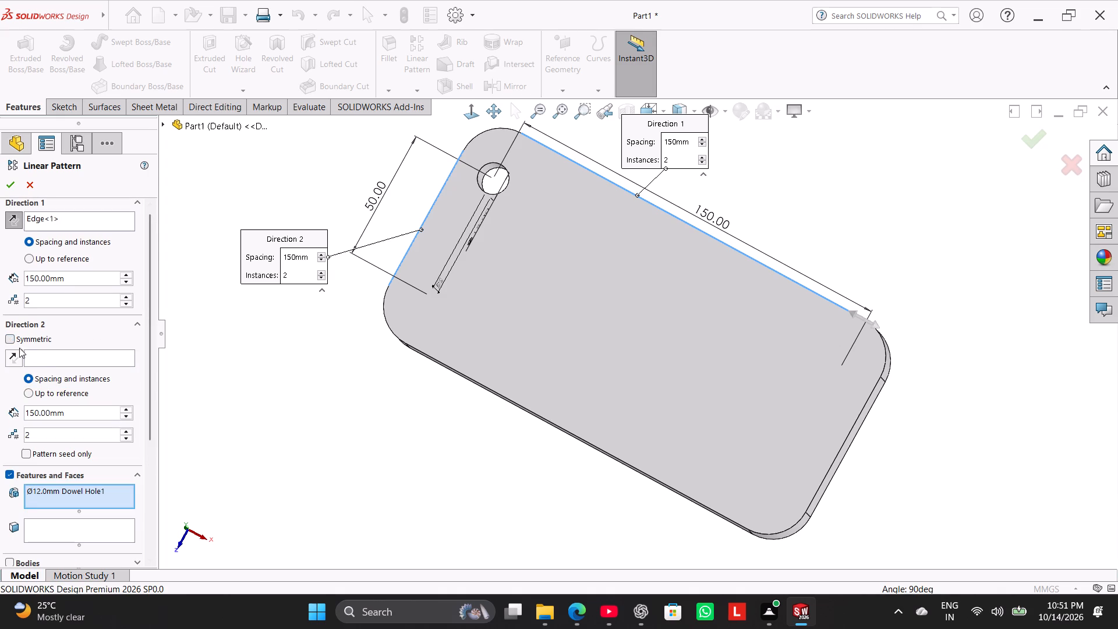
Reselect the plate's short edge beside the hole as the Direction 2 reference and set its spacing to 50 mm.
left_click(45, 361)
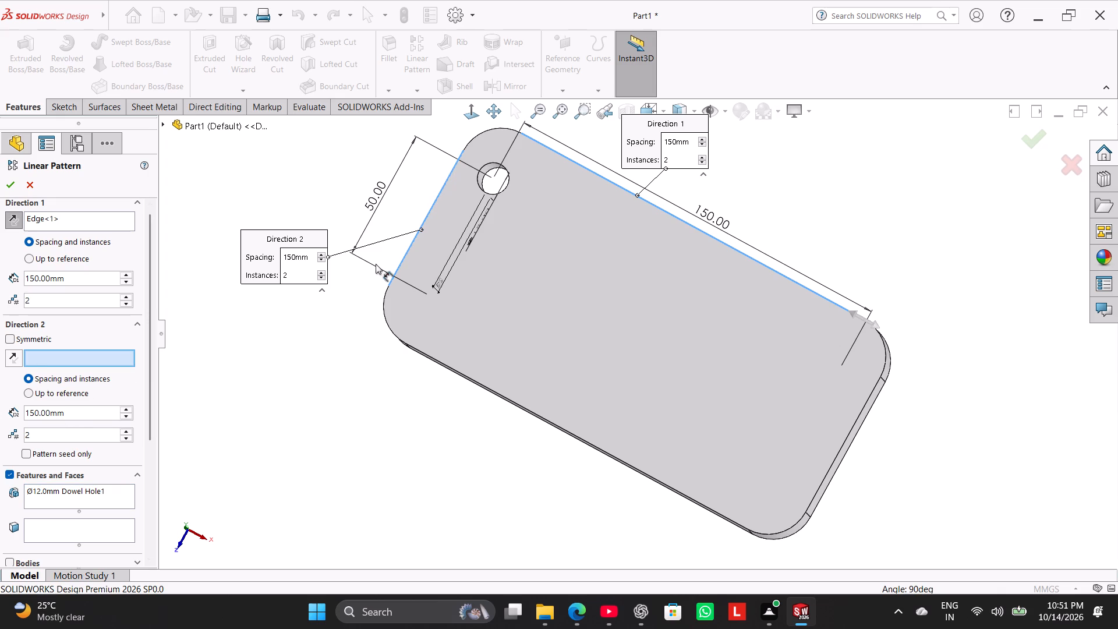
left_click(411, 249)
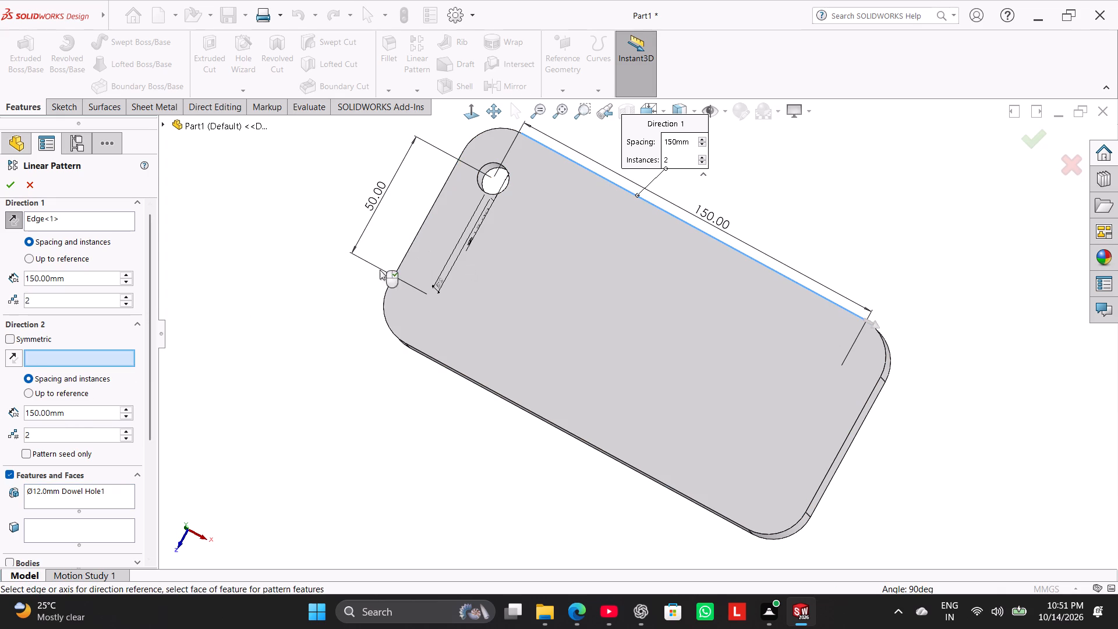
left_click(415, 239)
middle_click_drag(282, 376, 291, 340)
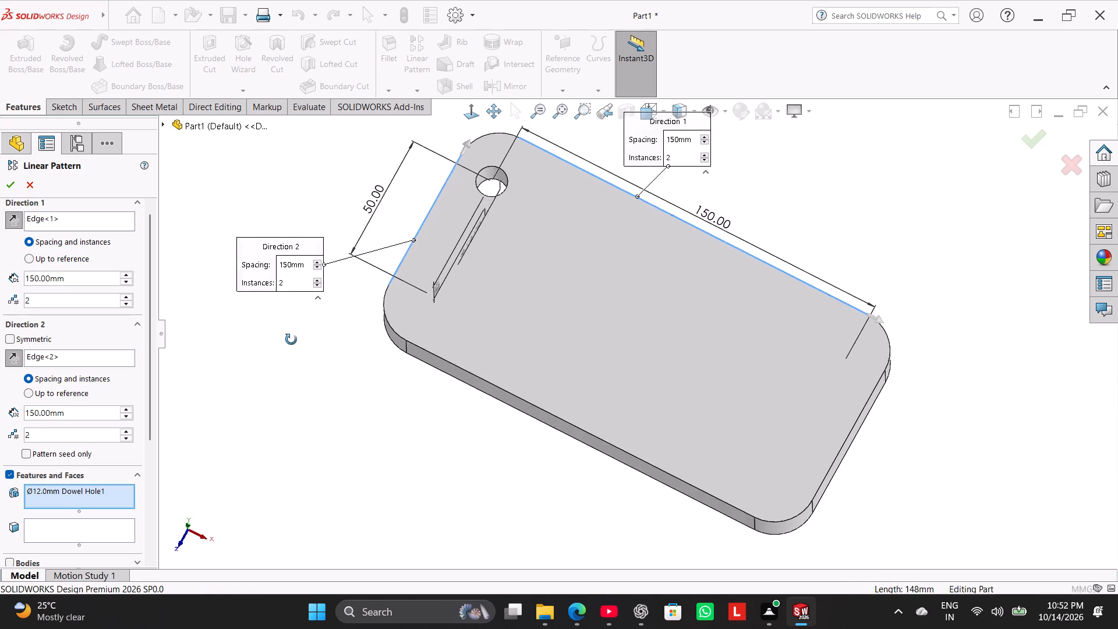
middle_click_drag(291, 340, 299, 284)
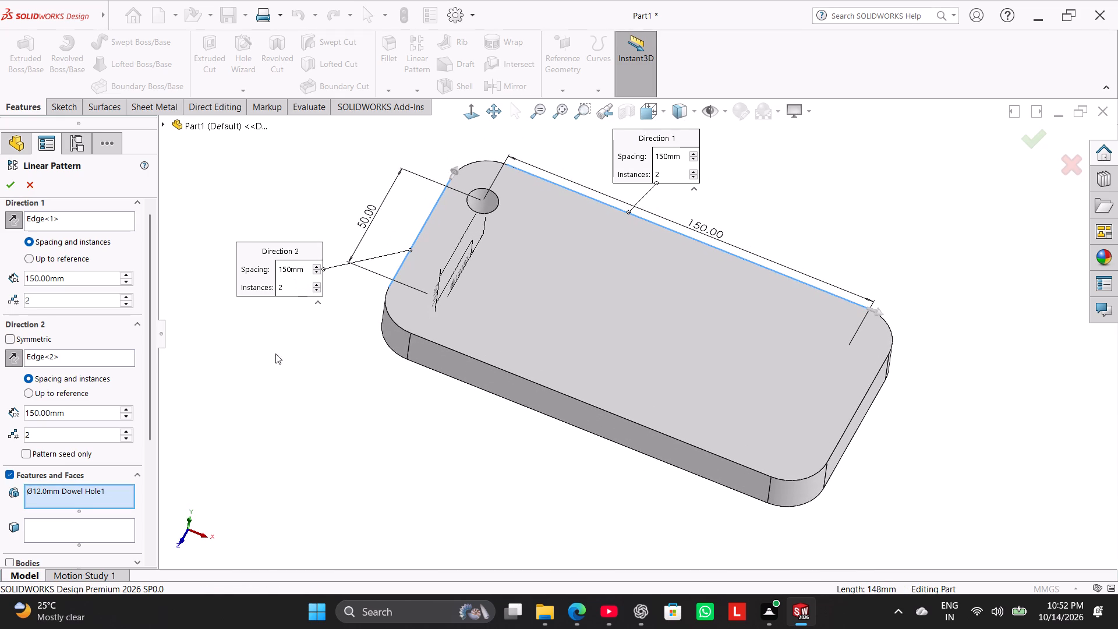
double_click(293, 270)
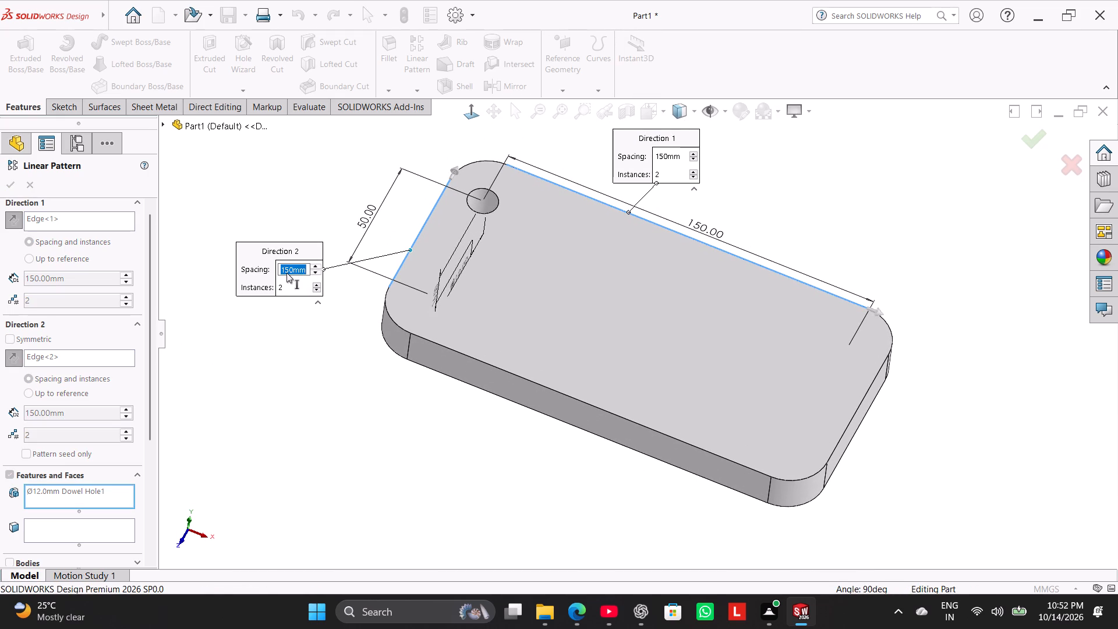
type("50")
key("Return")
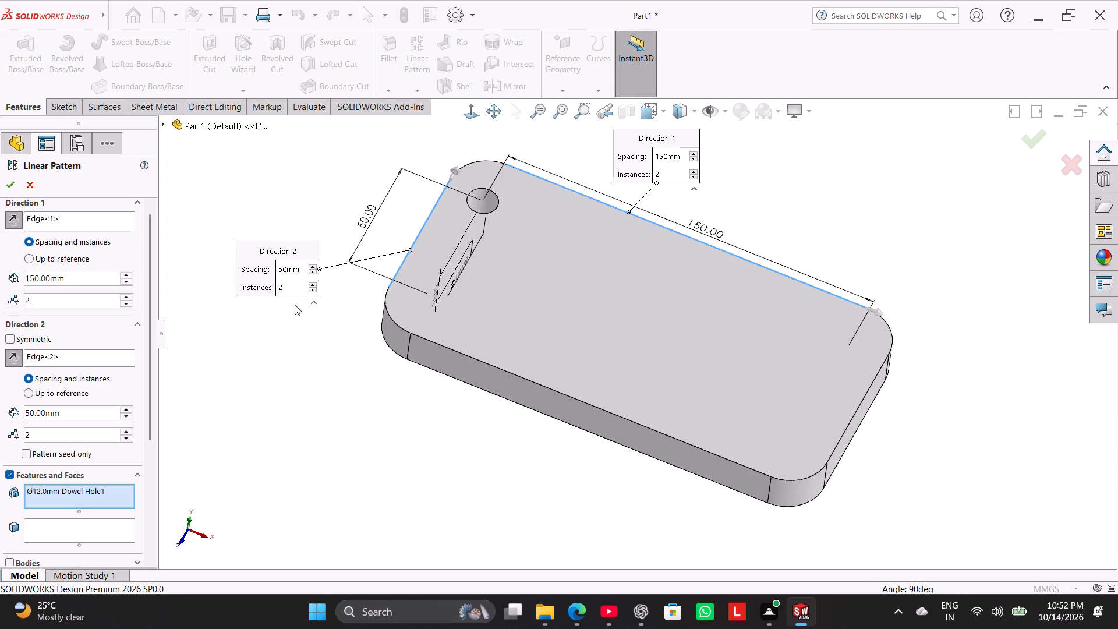
Enable the Geometry pattern option for the linear pattern of the dowel hole.
left_click_drag(151, 354, 151, 416)
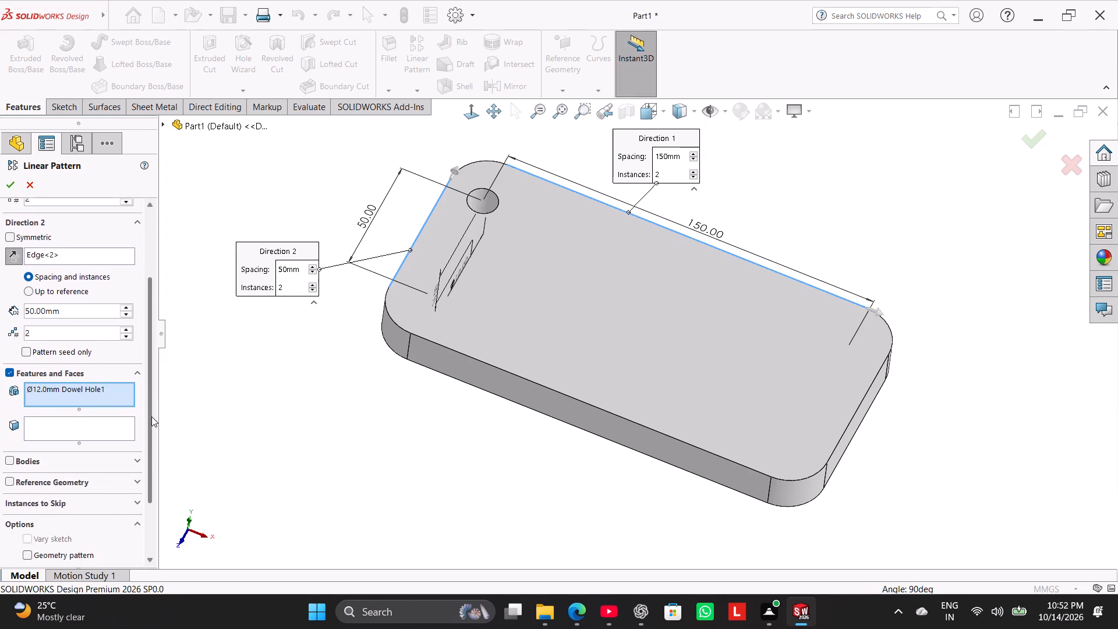
left_click_drag(151, 416, 143, 490)
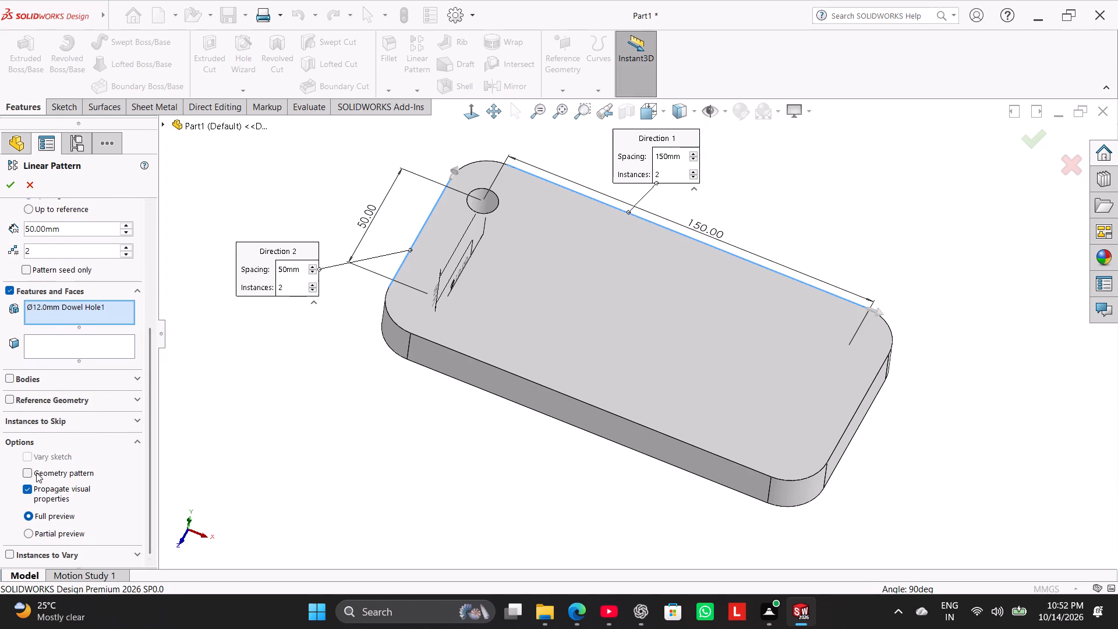
left_click(36, 472)
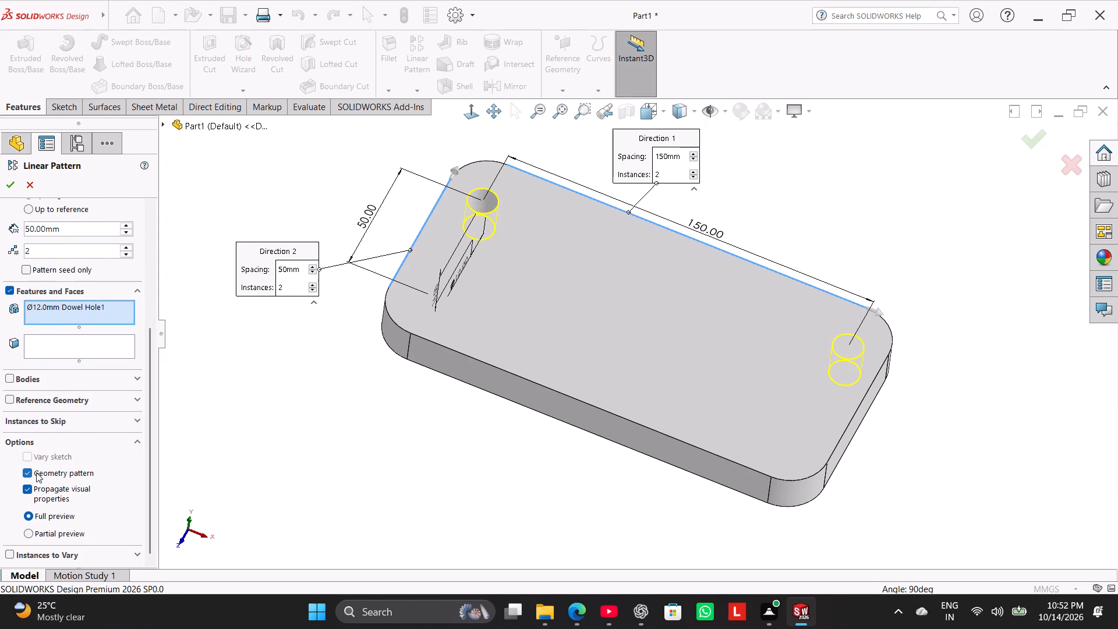
left_click(36, 472)
left_click(36, 472)
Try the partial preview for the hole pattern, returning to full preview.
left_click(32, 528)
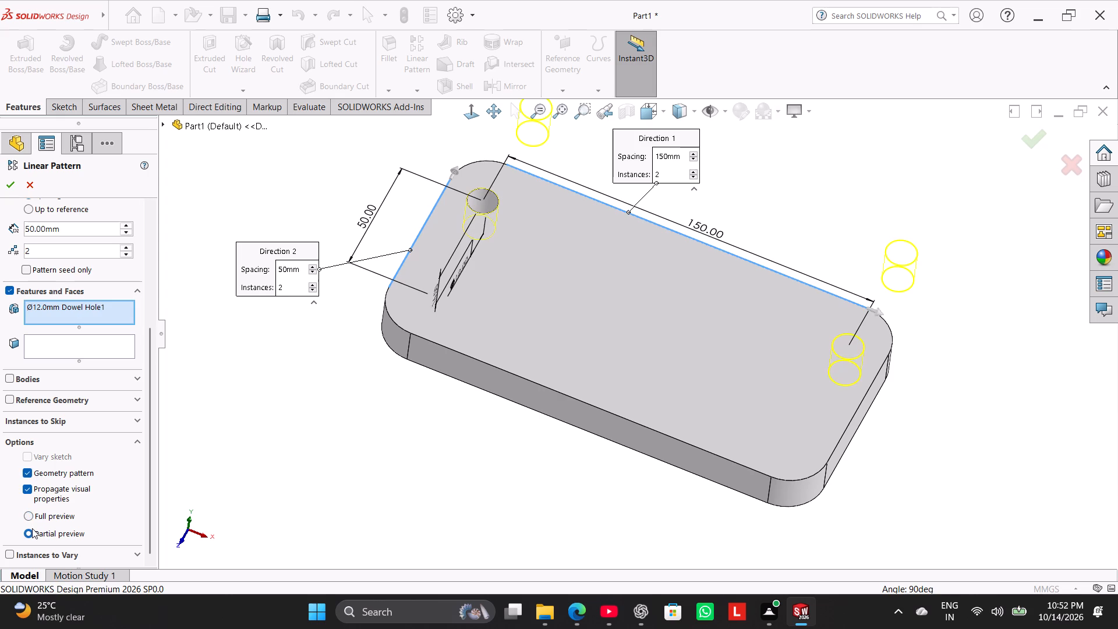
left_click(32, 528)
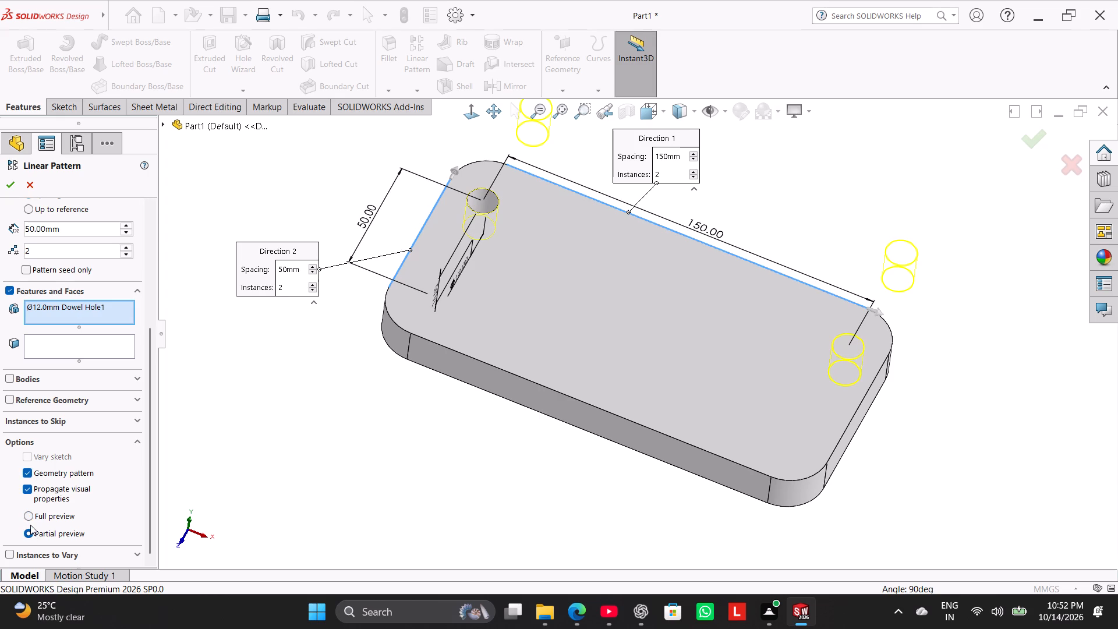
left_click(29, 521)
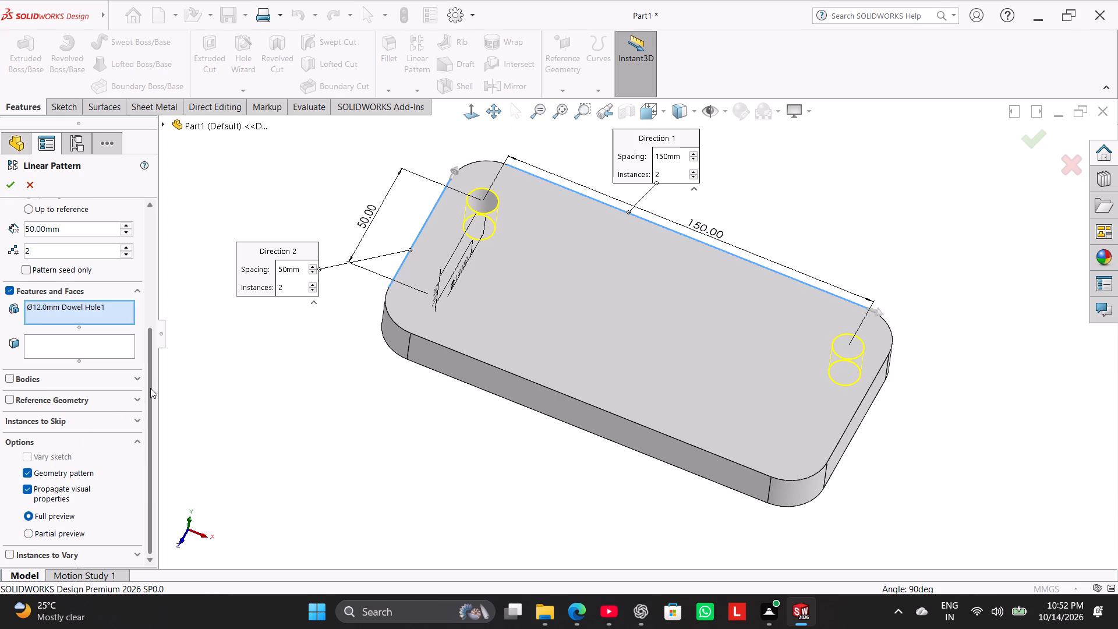
Reverse Direction 2 so the second row of holes falls on the plate, and complete the linear pattern.
left_click_drag(150, 371, 147, 301)
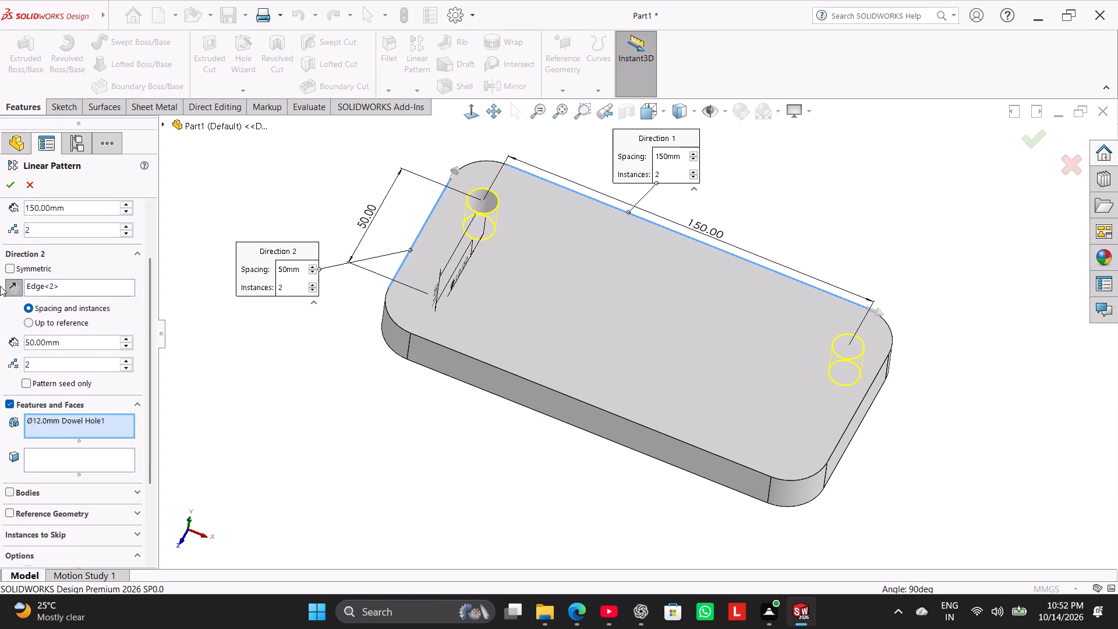
left_click(17, 285)
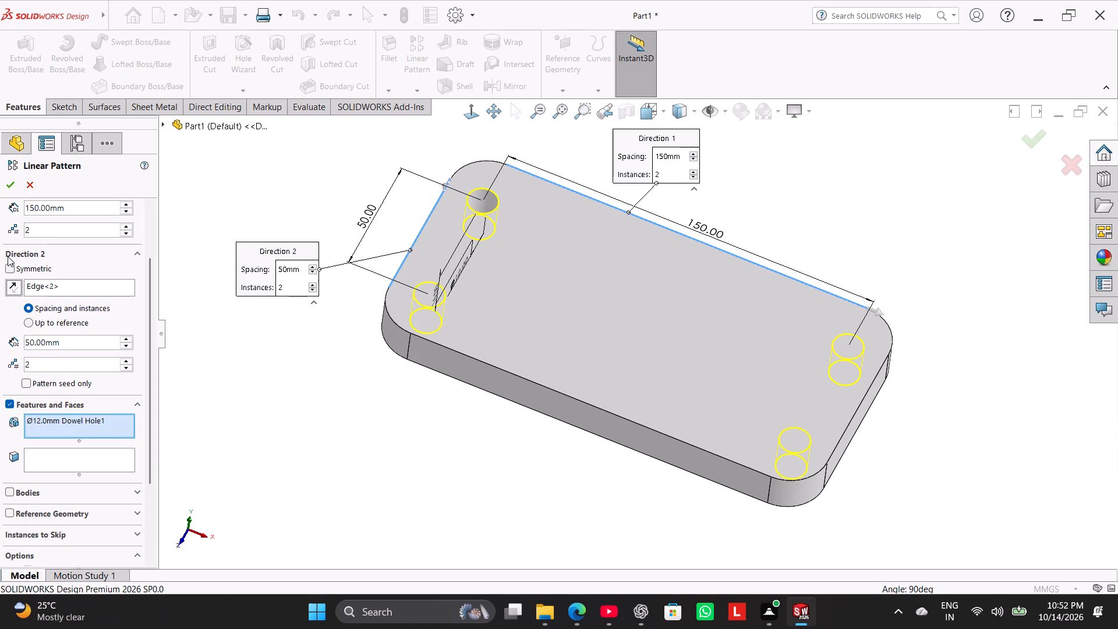
left_click(8, 183)
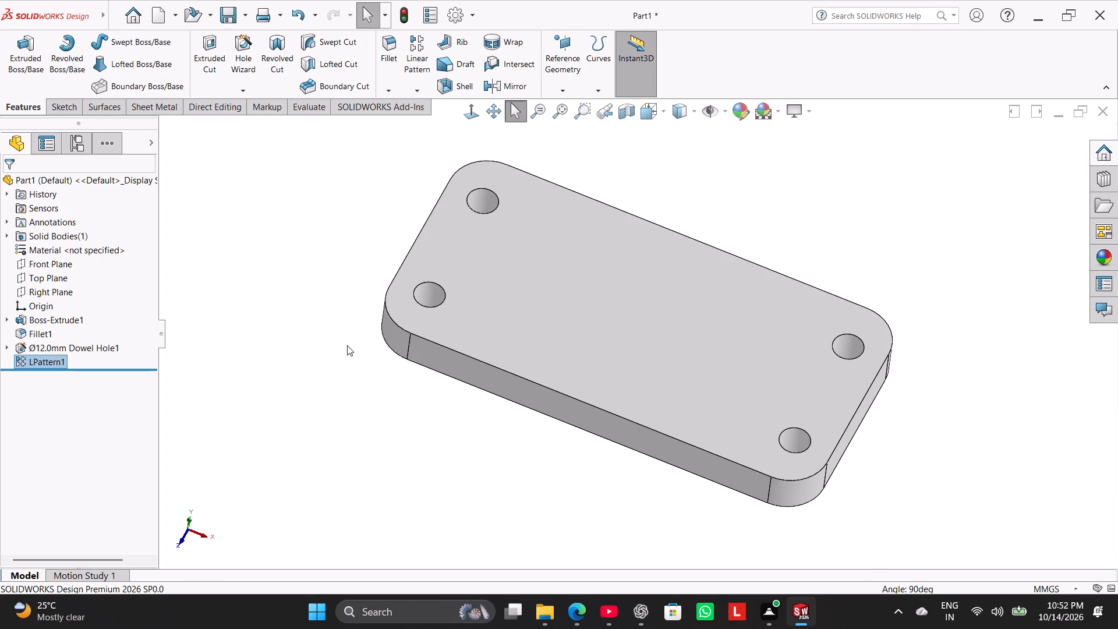
right_click_drag(341, 356, 433, 266)
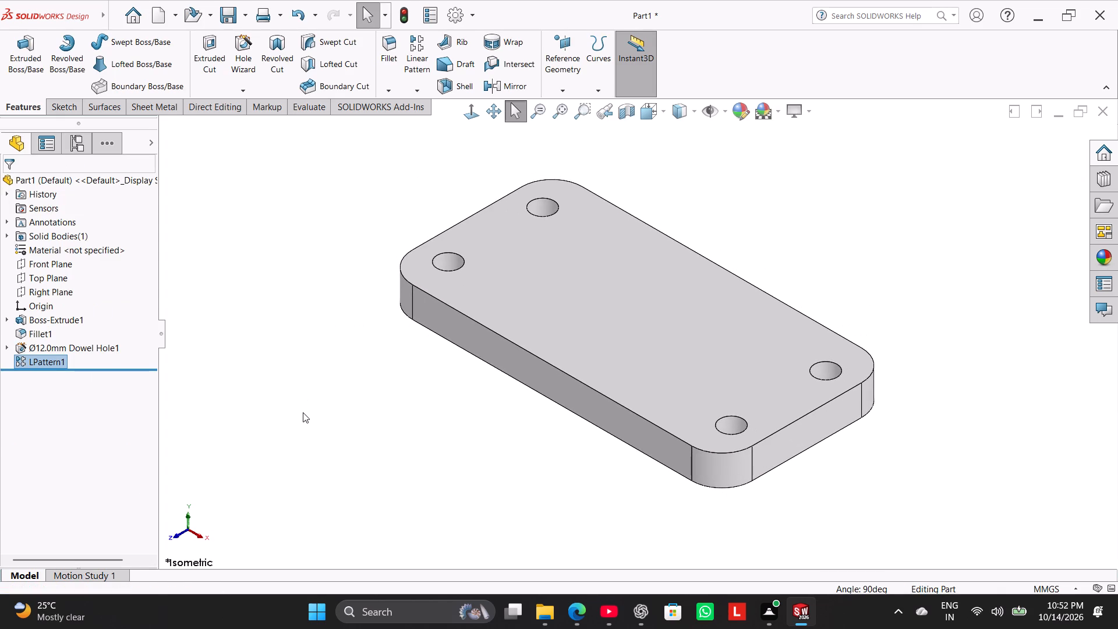
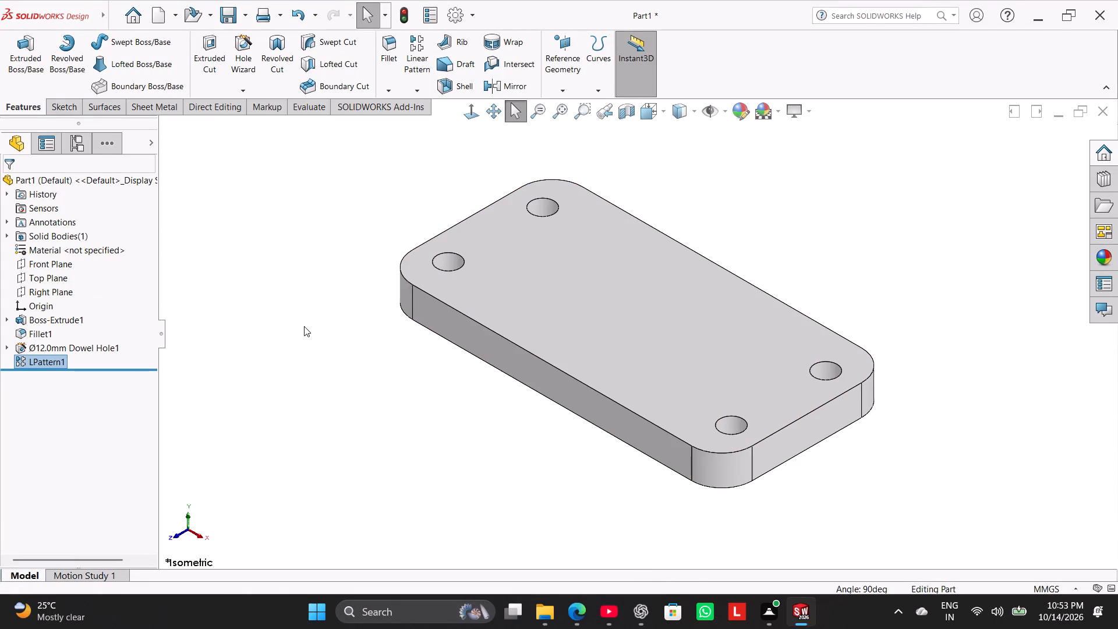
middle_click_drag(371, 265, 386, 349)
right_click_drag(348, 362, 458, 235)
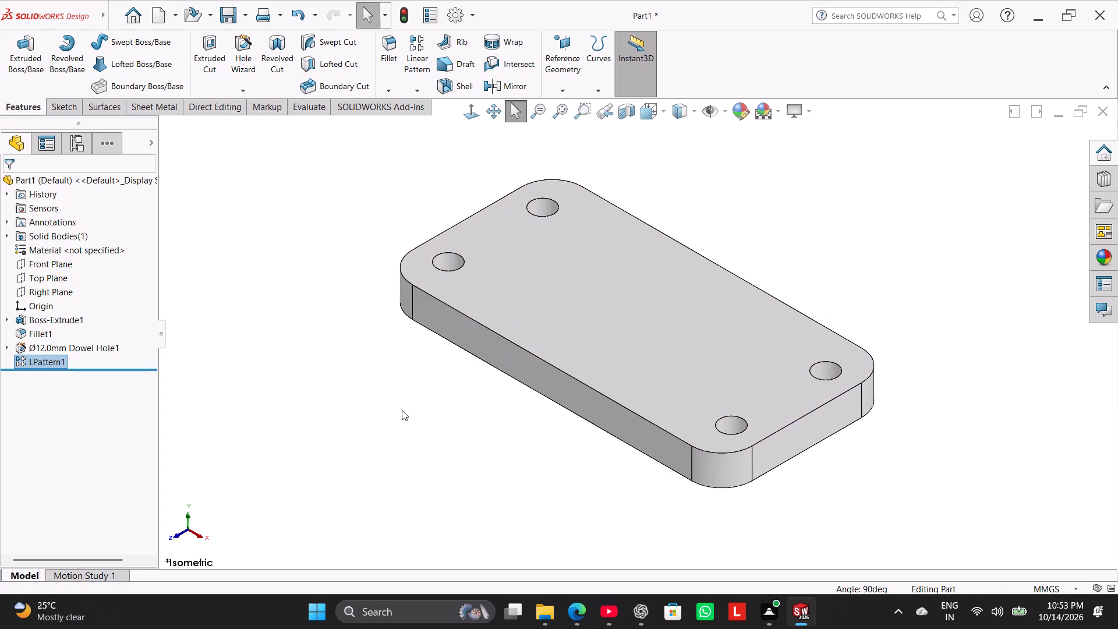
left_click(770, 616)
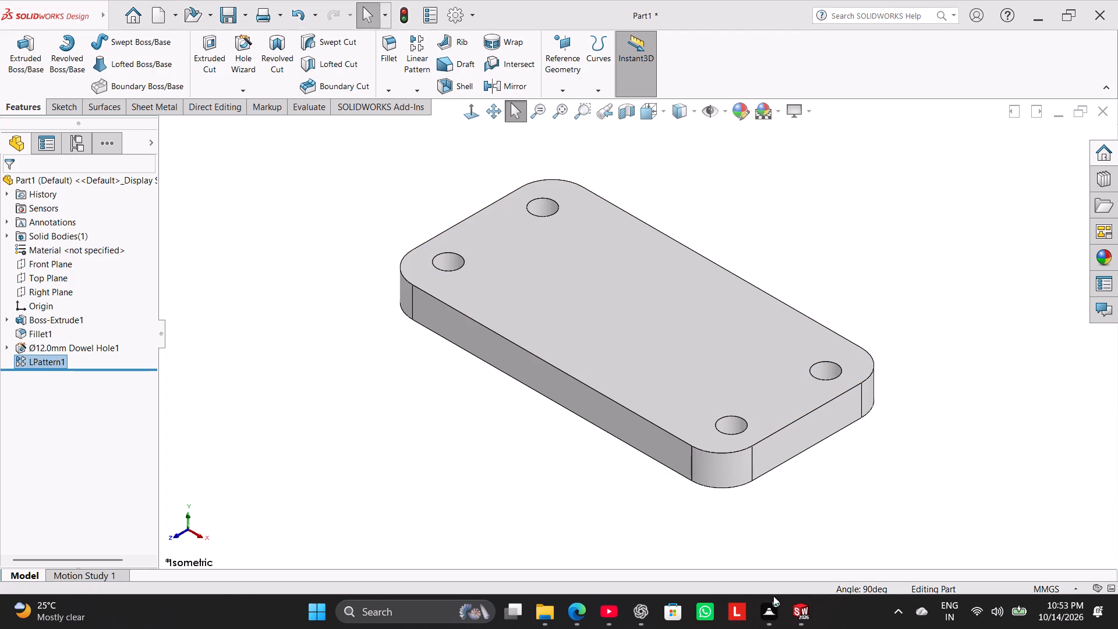
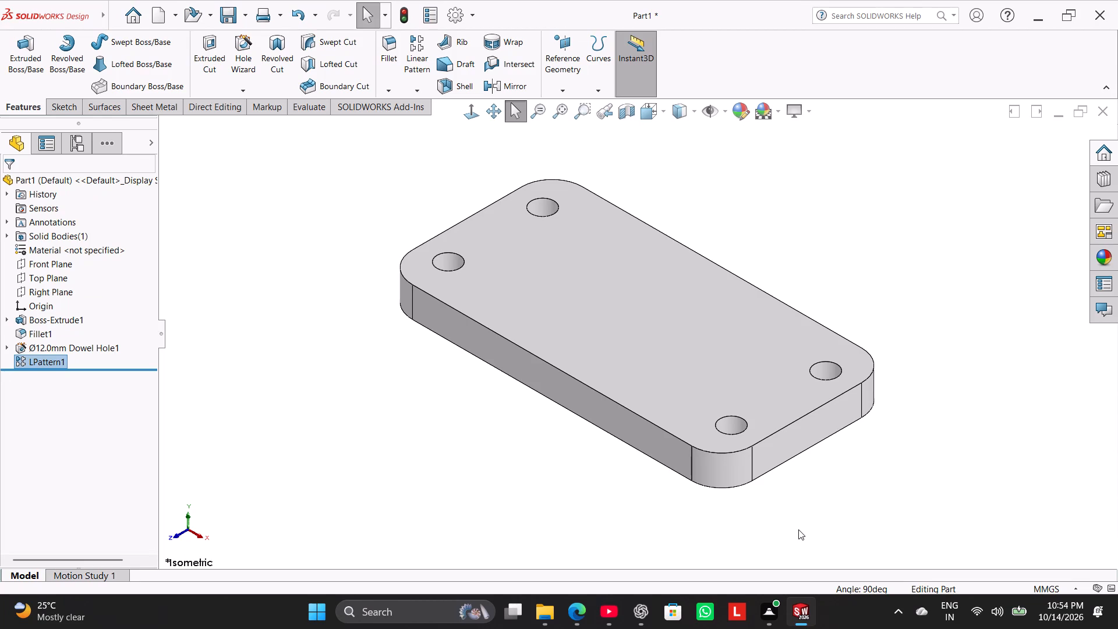
Sketch a circle of about 33.6 mm radius on the plate's top face, centred on the origin.
right_click(616, 323)
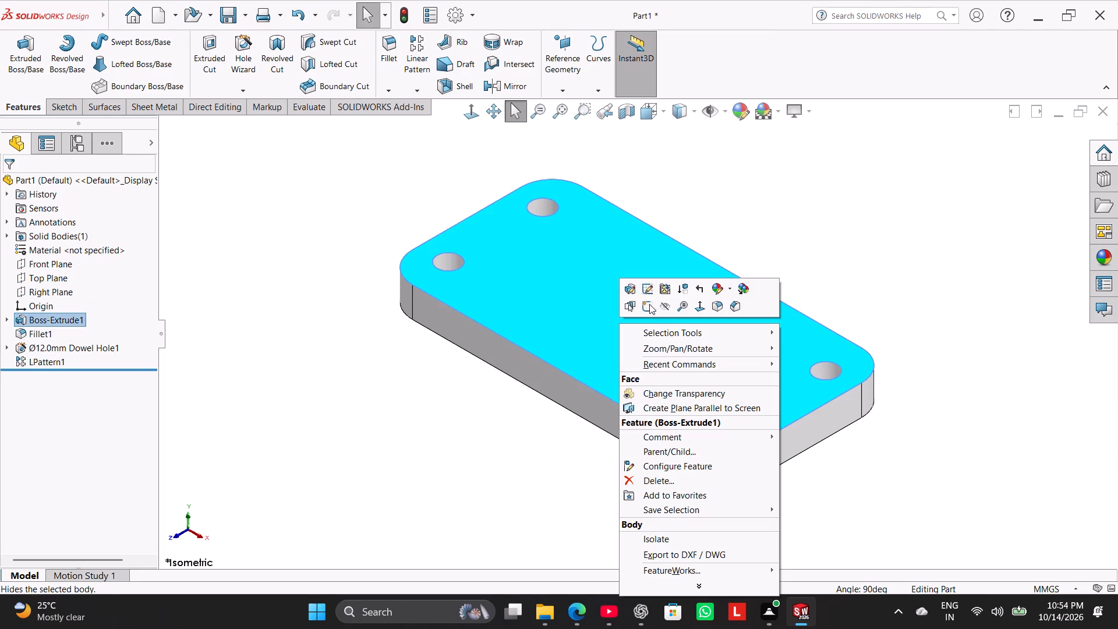
left_click(646, 302)
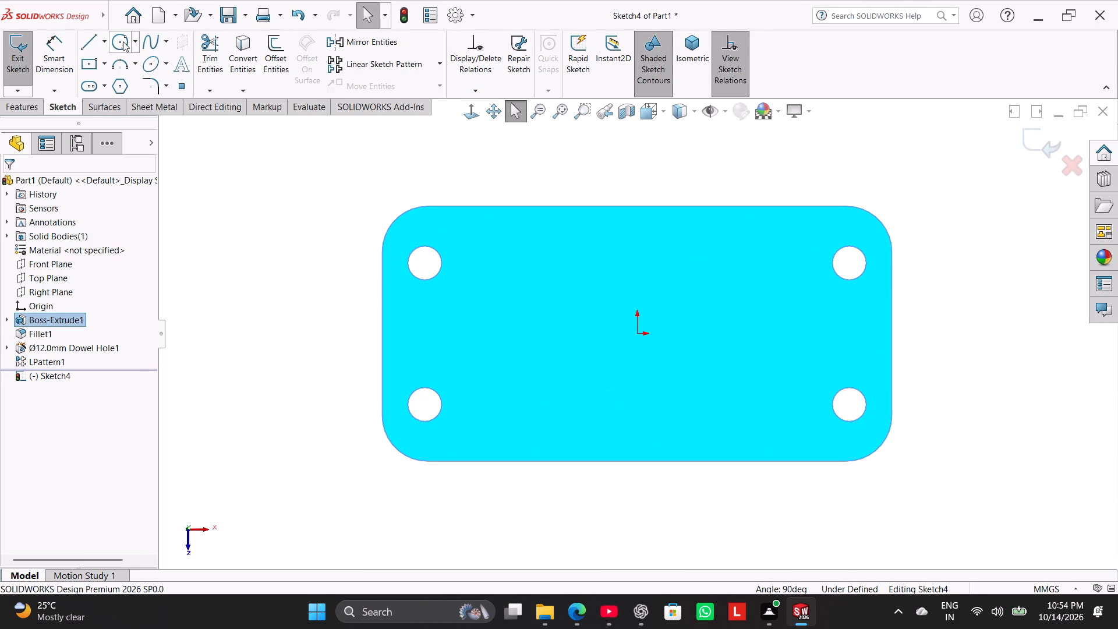
left_click(119, 41)
left_click(640, 334)
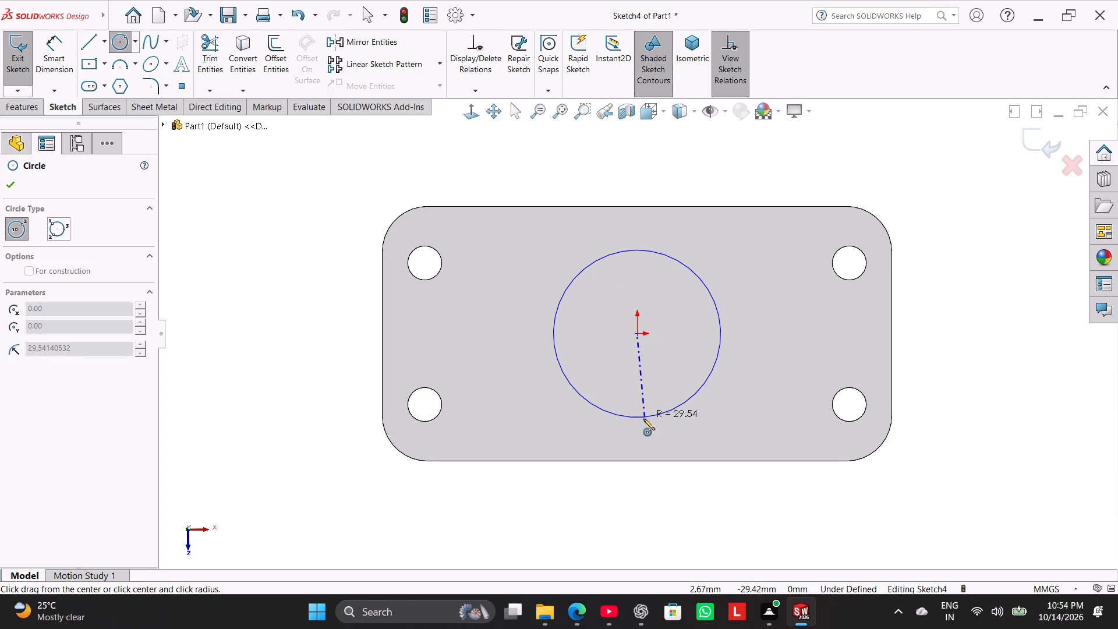
left_click(644, 429)
right_click(203, 211)
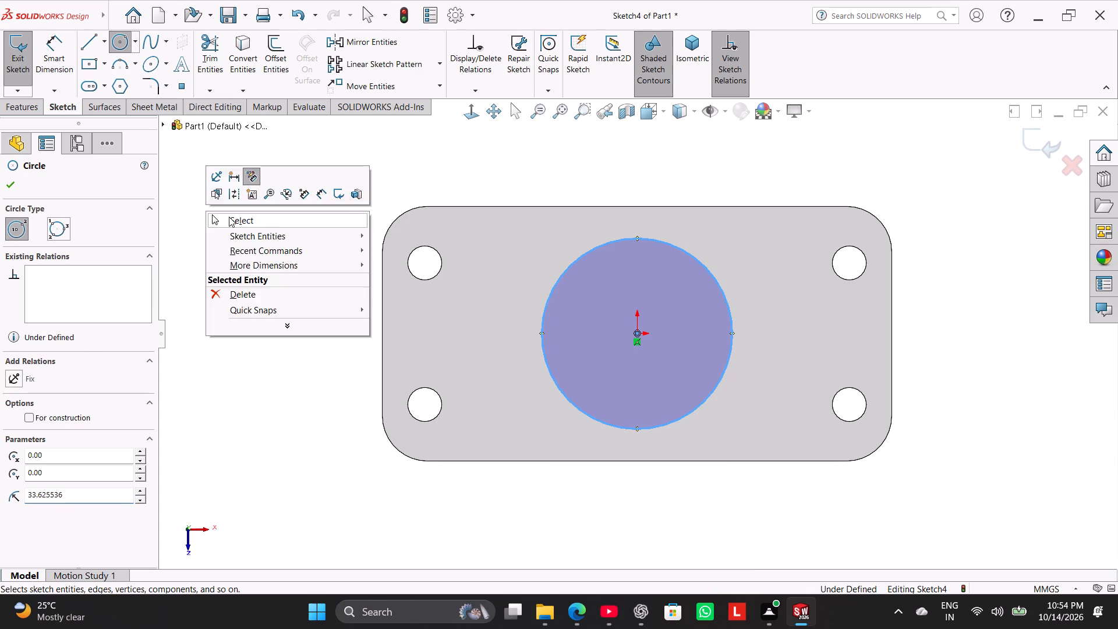
left_click(229, 217)
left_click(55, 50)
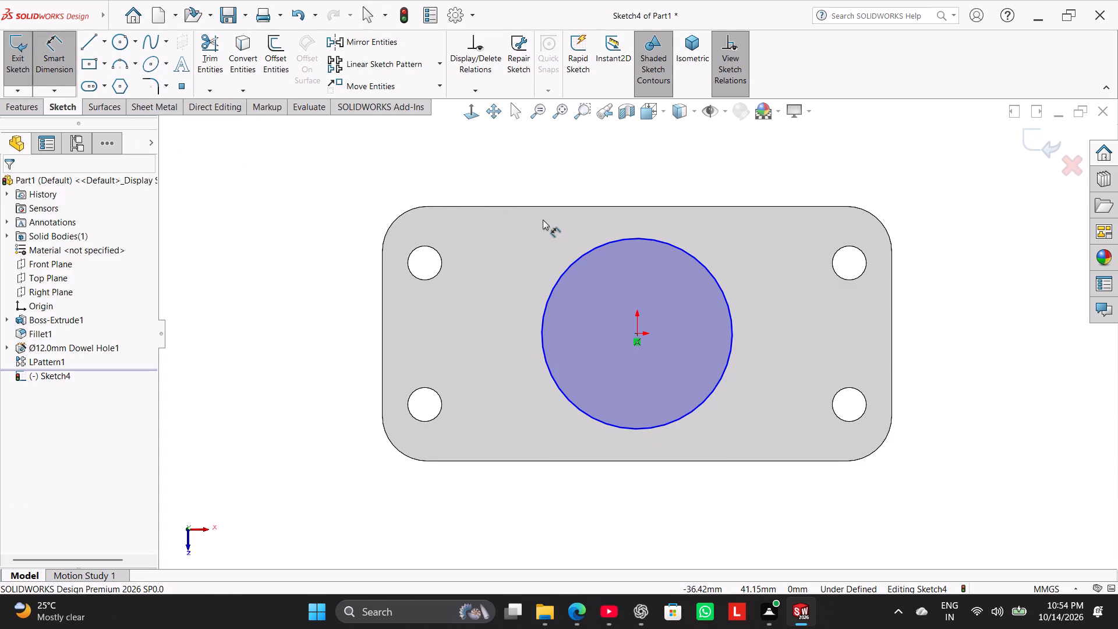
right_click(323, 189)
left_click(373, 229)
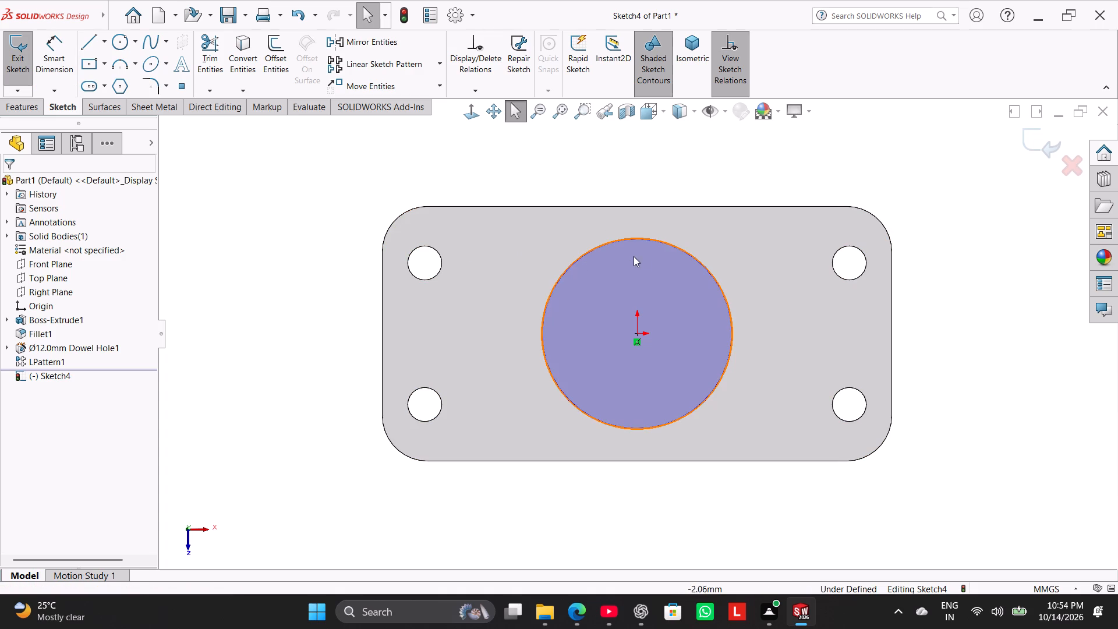
Make the circle tangent to the plate's long straight edge.
left_click(650, 238, "ctrl")
left_click(586, 167)
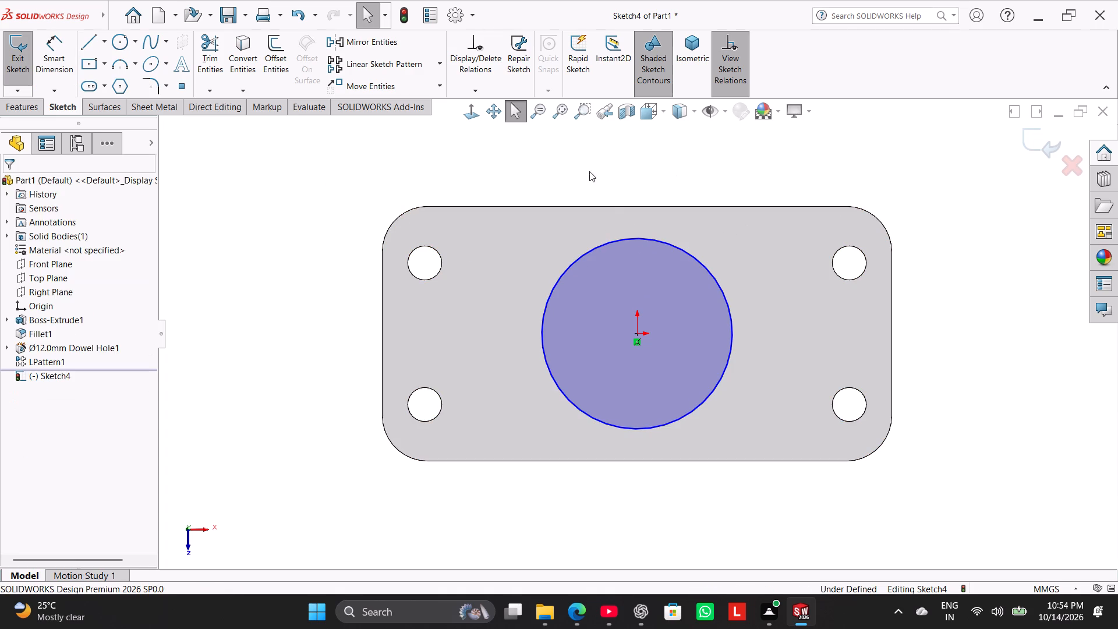
left_click(643, 236, "ctrl")
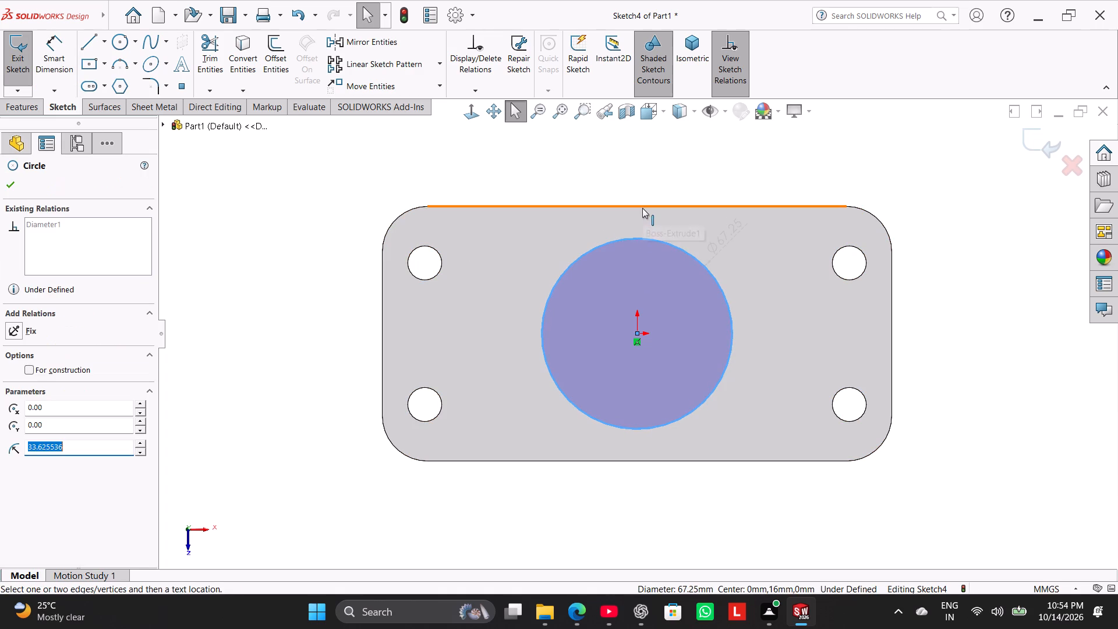
left_click(642, 208, "ctrl")
left_click(22, 388)
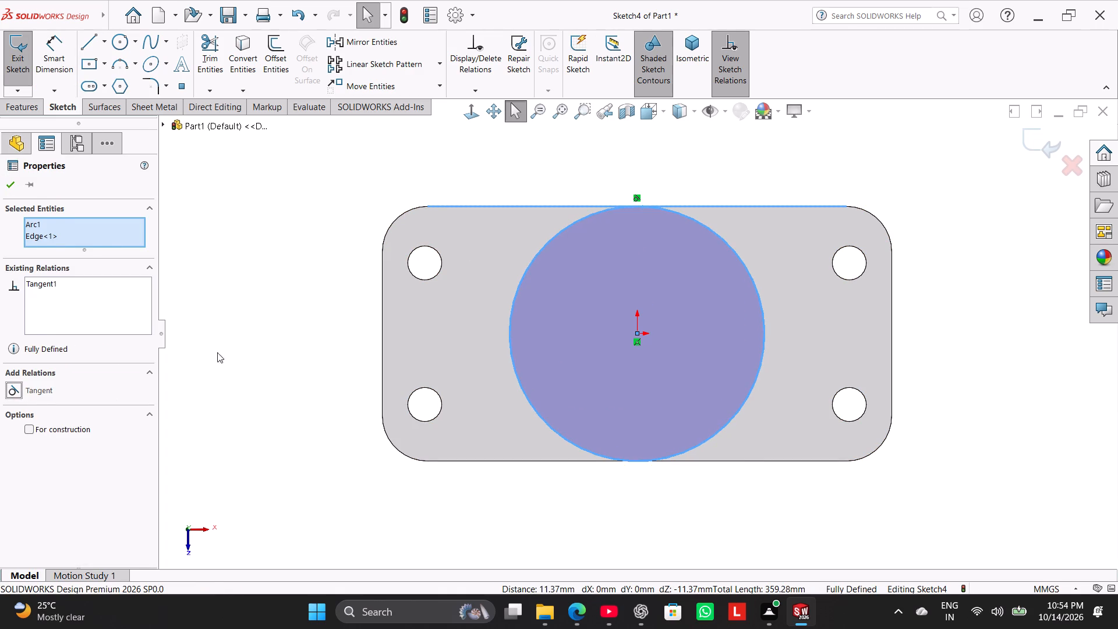
left_click(230, 351)
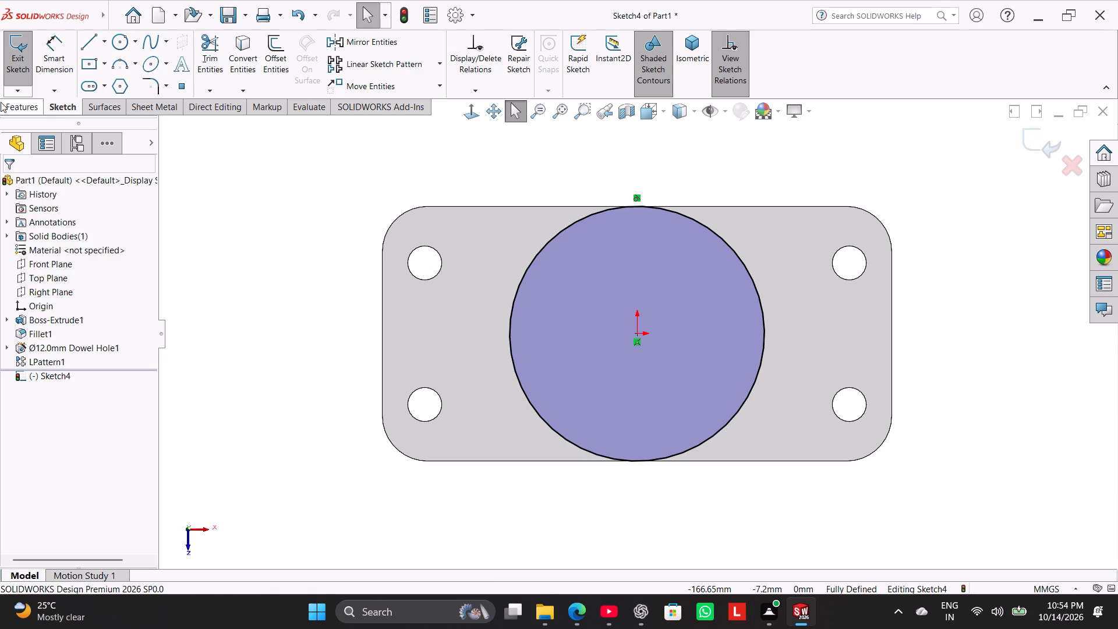
Start a boss extrusion of the circle, using the plate's bottom face as its start surface.
left_click(24, 107)
left_click(15, 64)
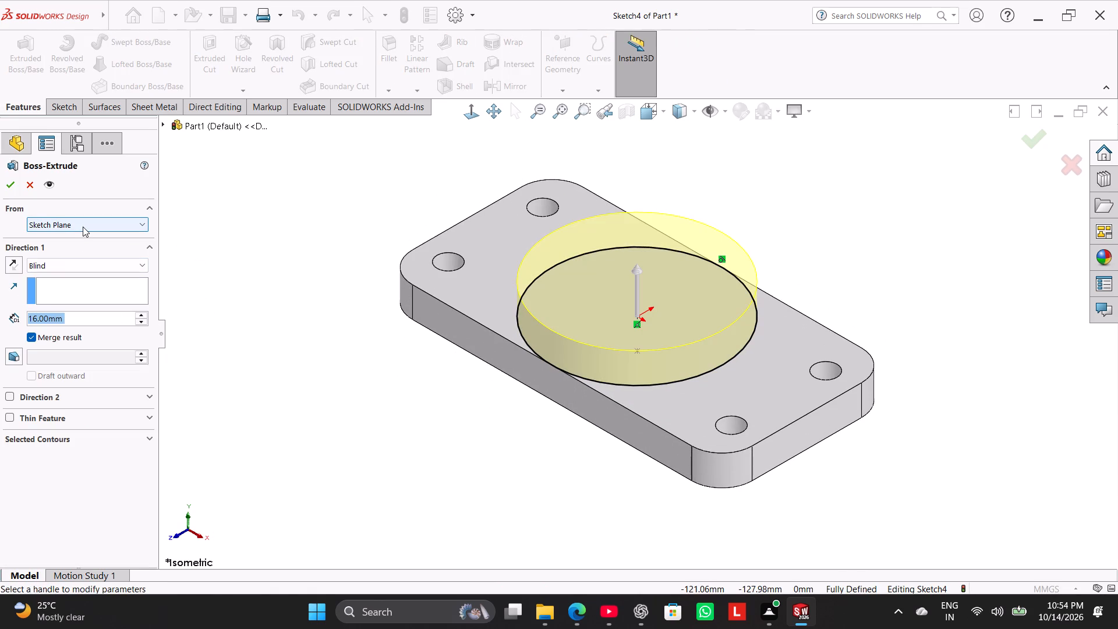
left_click(83, 227)
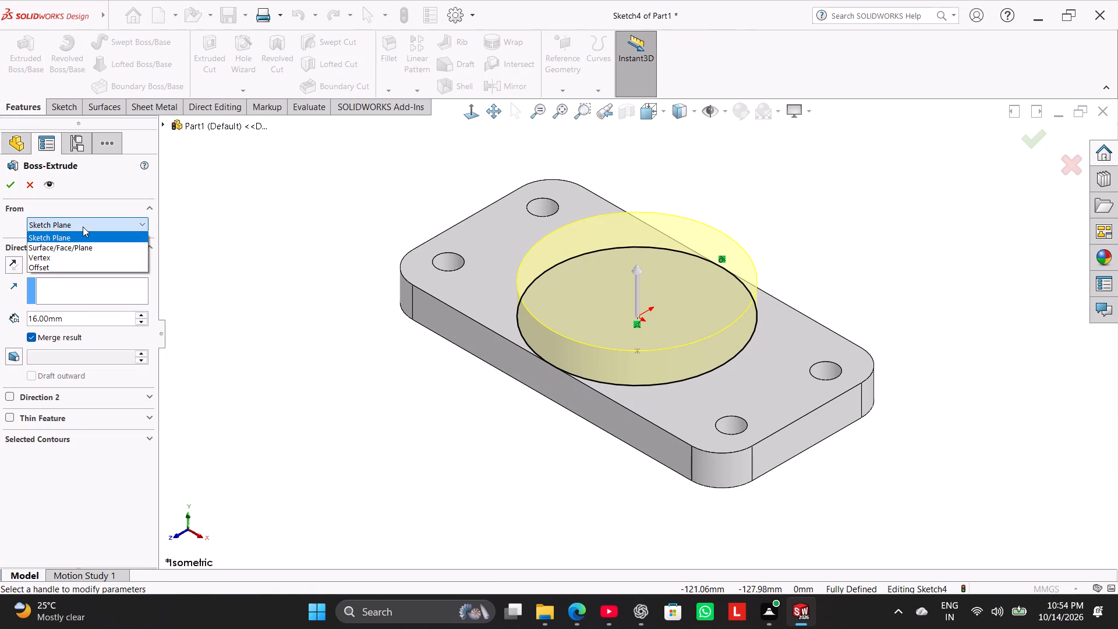
left_click(92, 248)
middle_click_drag(415, 421, 417, 421)
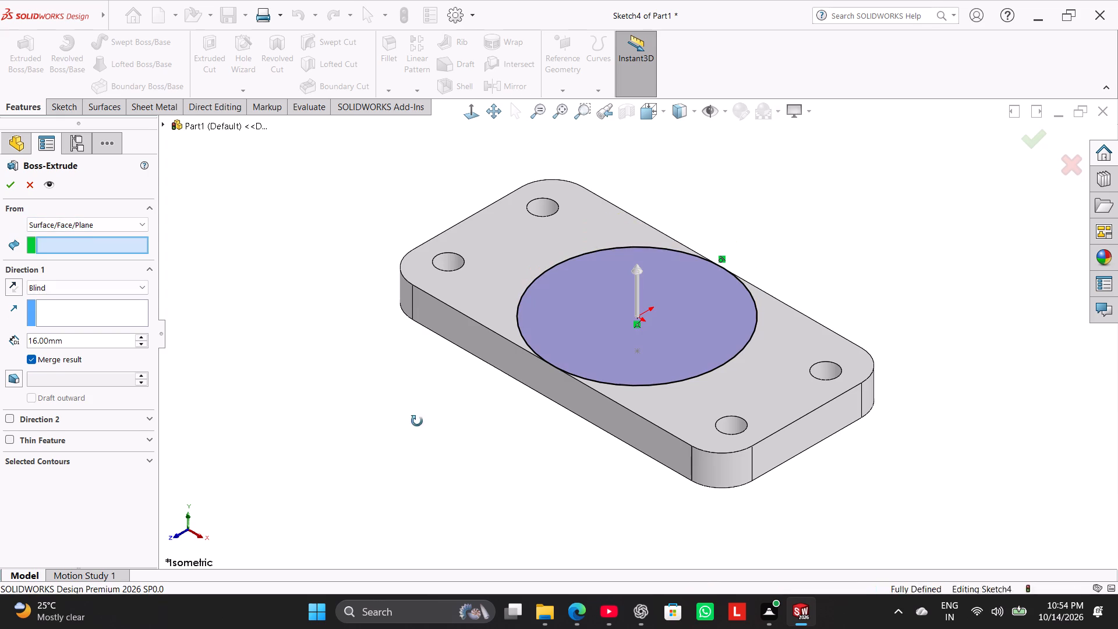
middle_click_drag(417, 421, 485, 281)
left_click(496, 335)
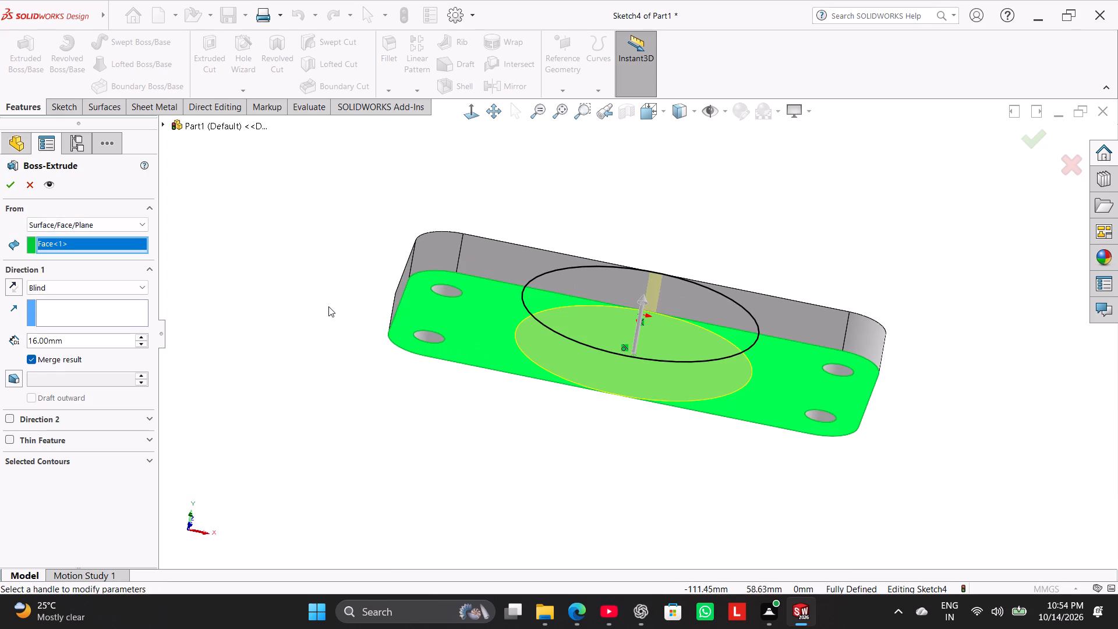
middle_click_drag(327, 303, 284, 405)
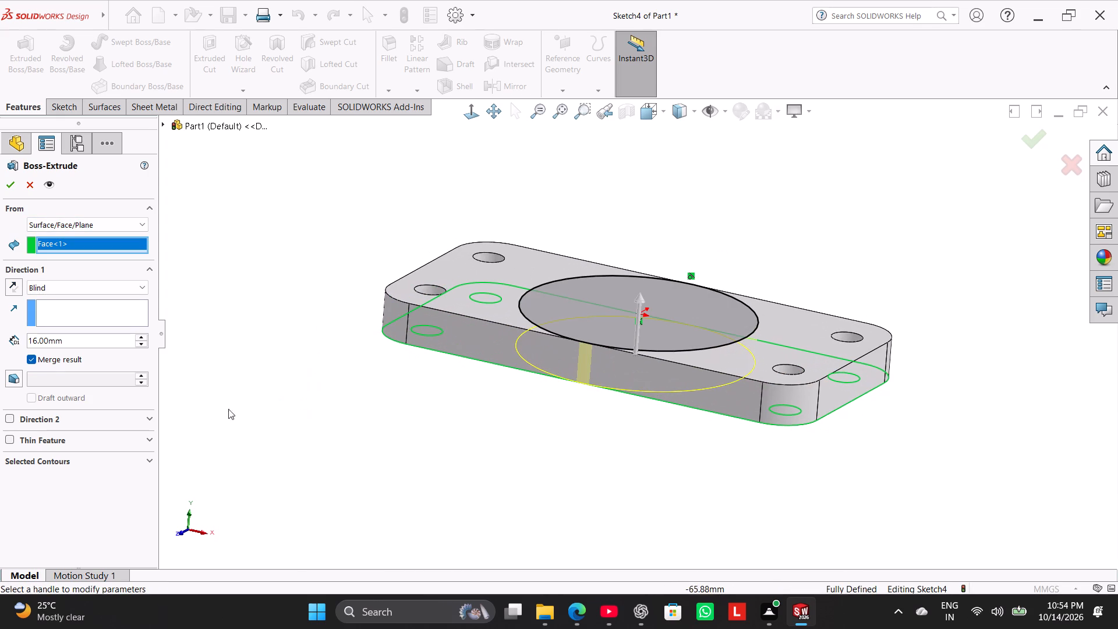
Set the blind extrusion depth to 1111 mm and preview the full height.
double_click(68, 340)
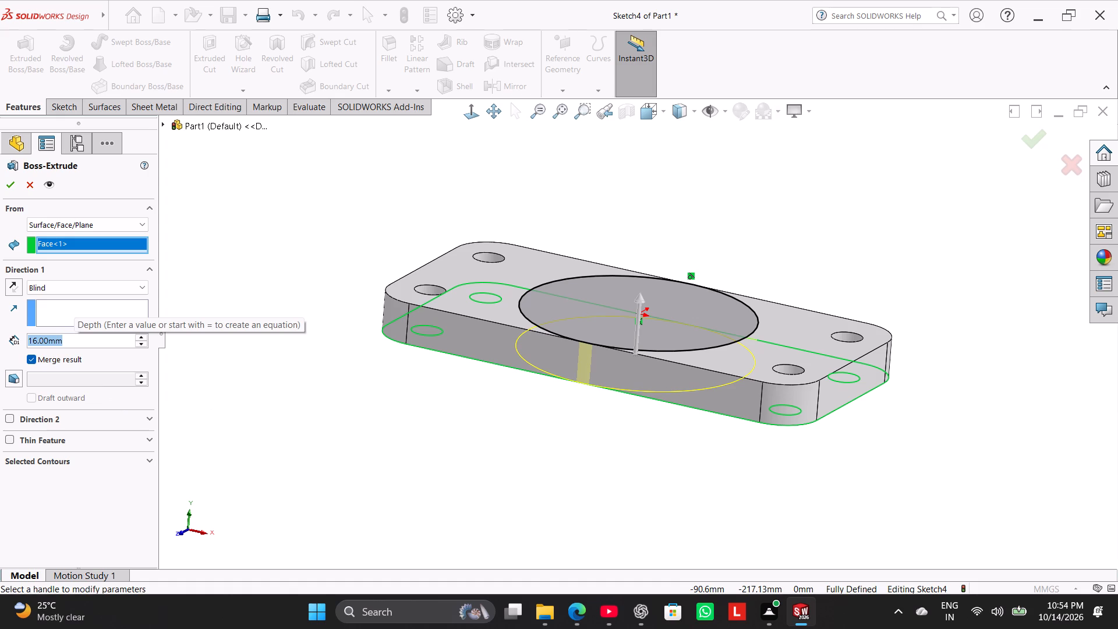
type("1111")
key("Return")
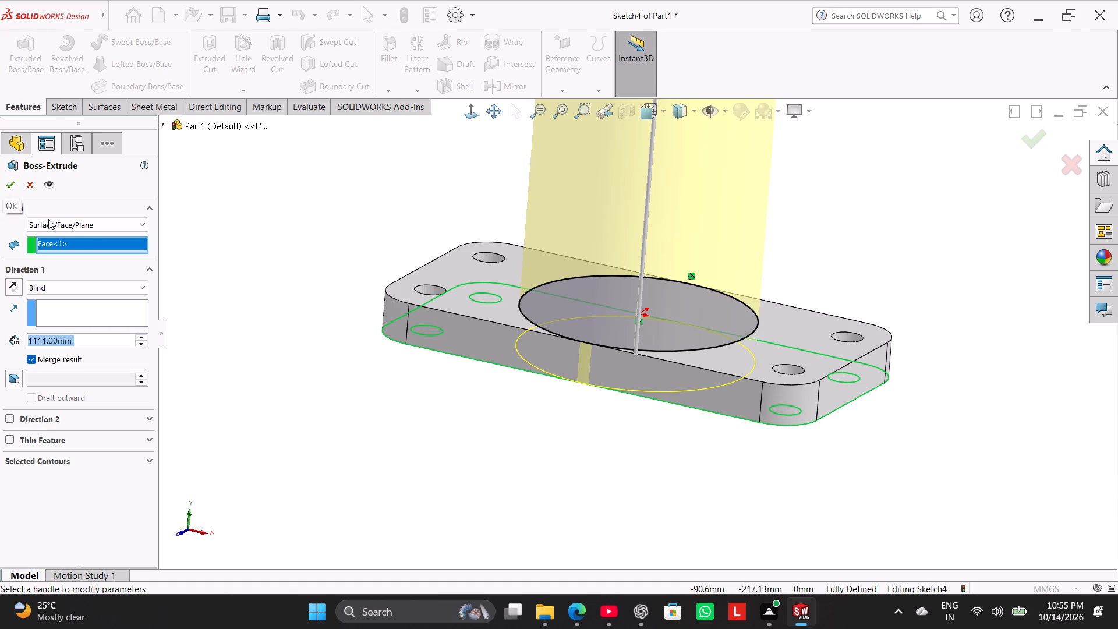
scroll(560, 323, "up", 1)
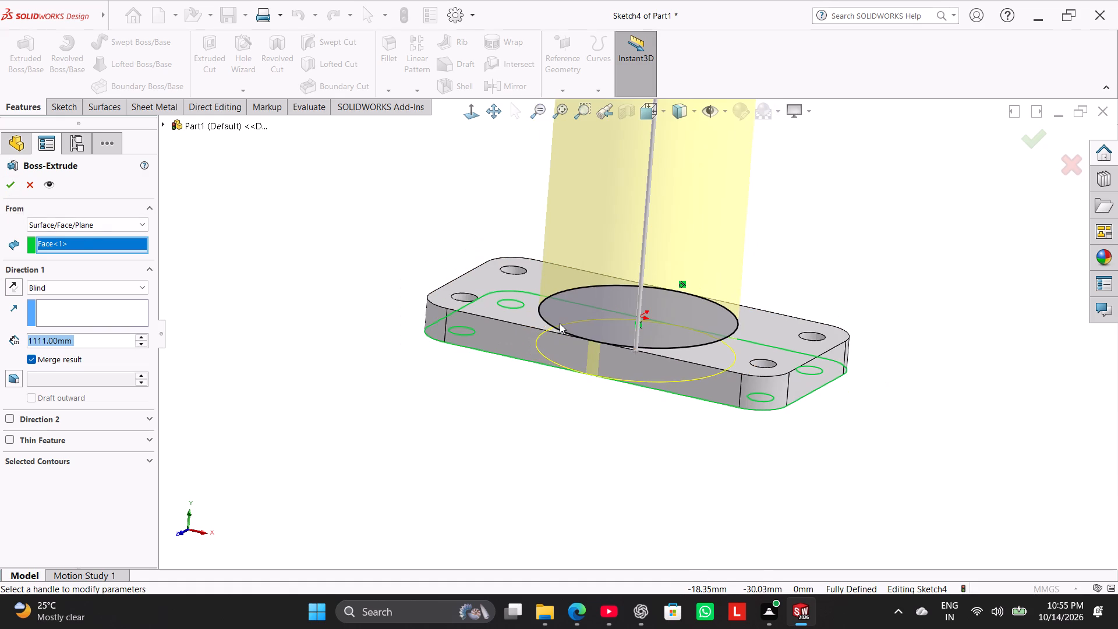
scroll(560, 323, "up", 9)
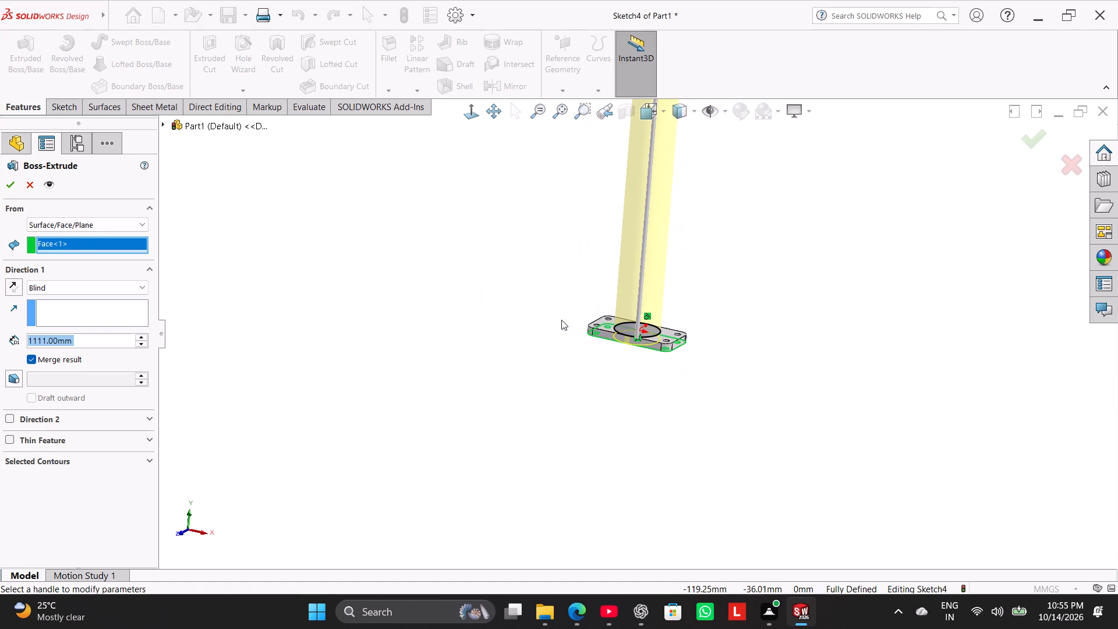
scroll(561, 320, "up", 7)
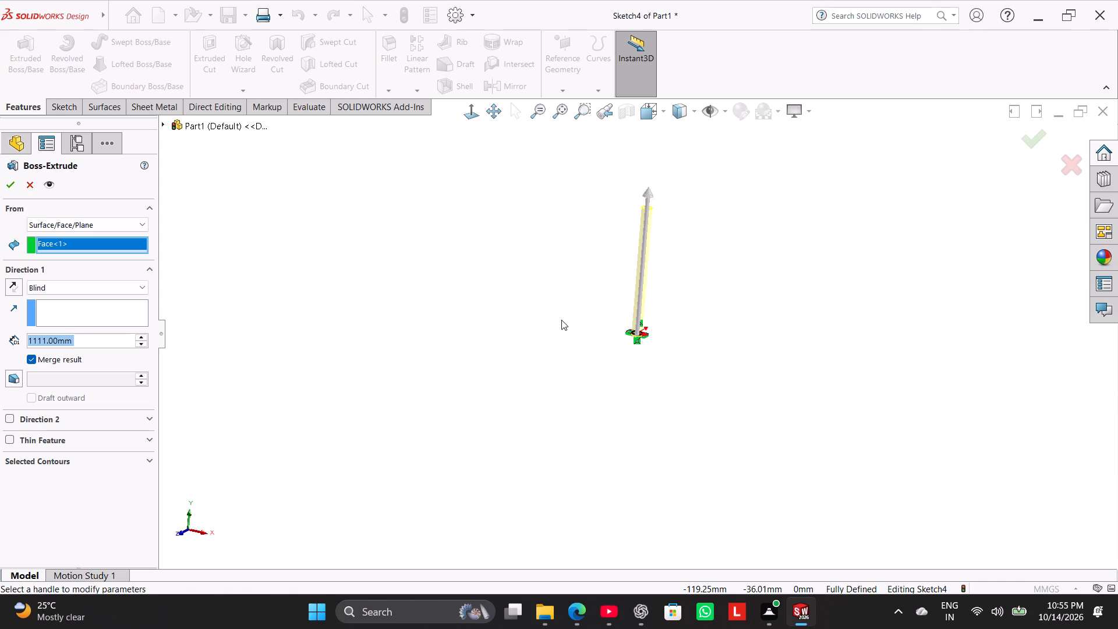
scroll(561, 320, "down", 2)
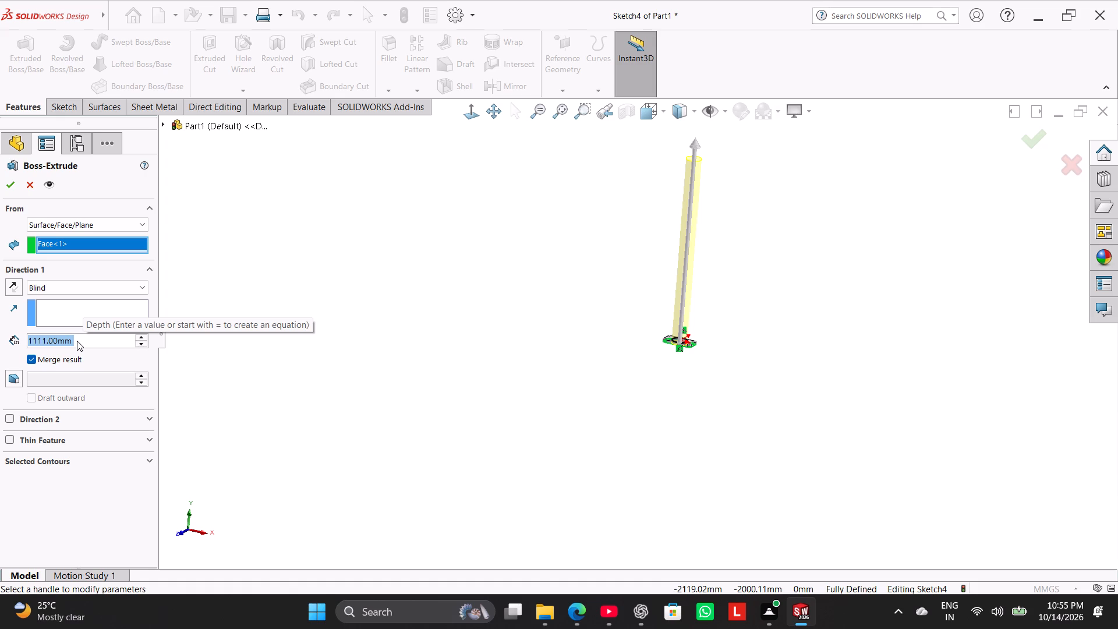
Set the blind depth to 111 mm and complete the extrusion merged with the plate.
double_click(60, 338)
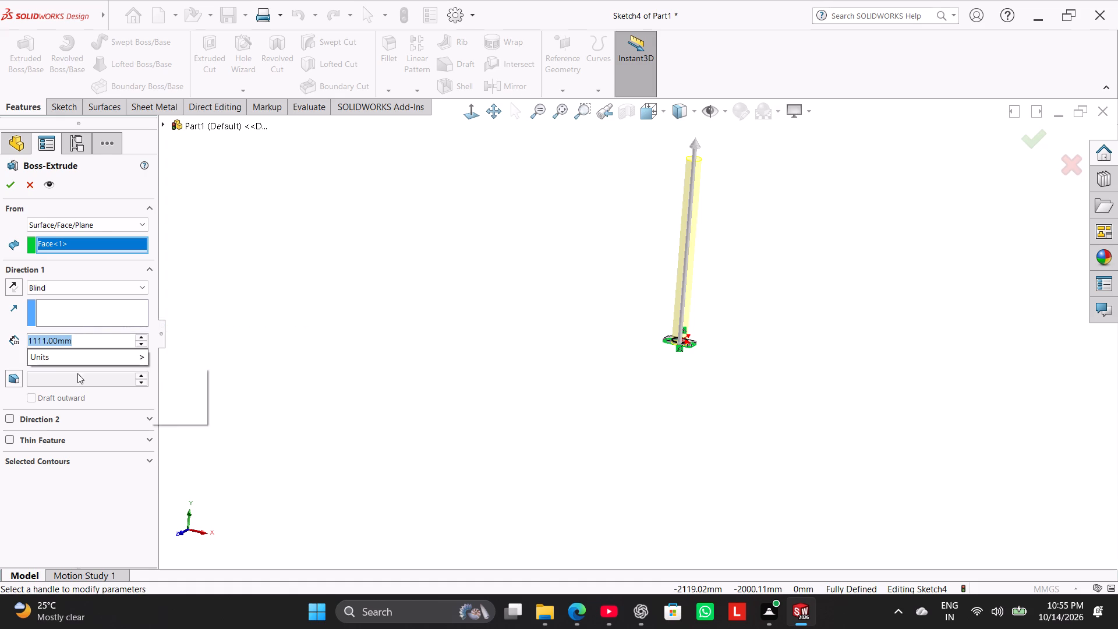
type("111")
key("Return")
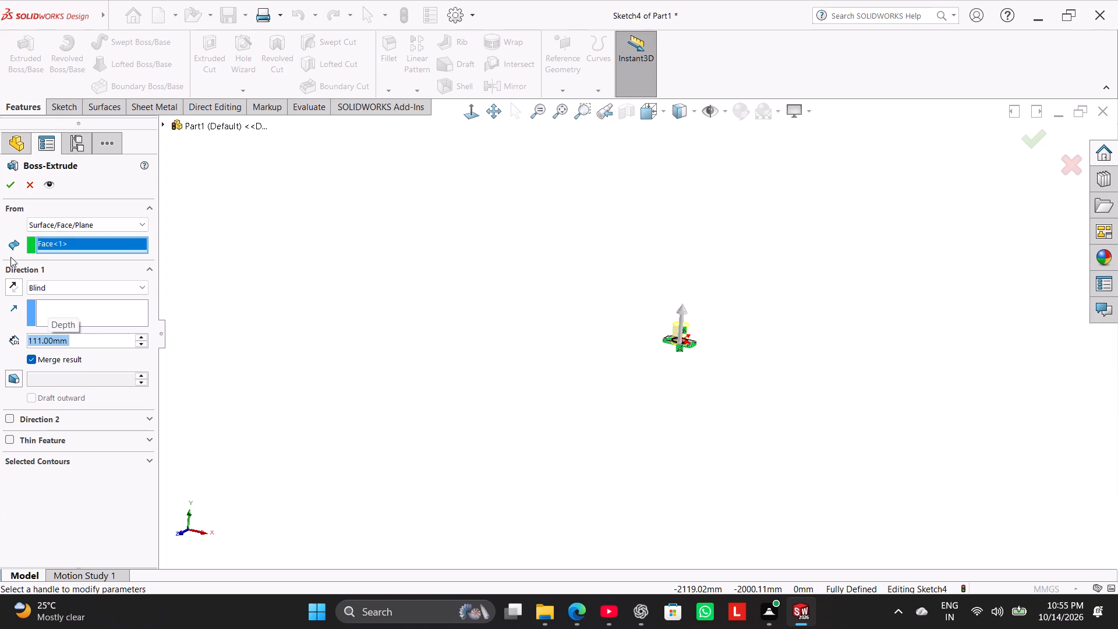
left_click(8, 182)
Set the tolerance type of the cylinder's height dimension to Limit.
scroll(715, 338, "down", 2)
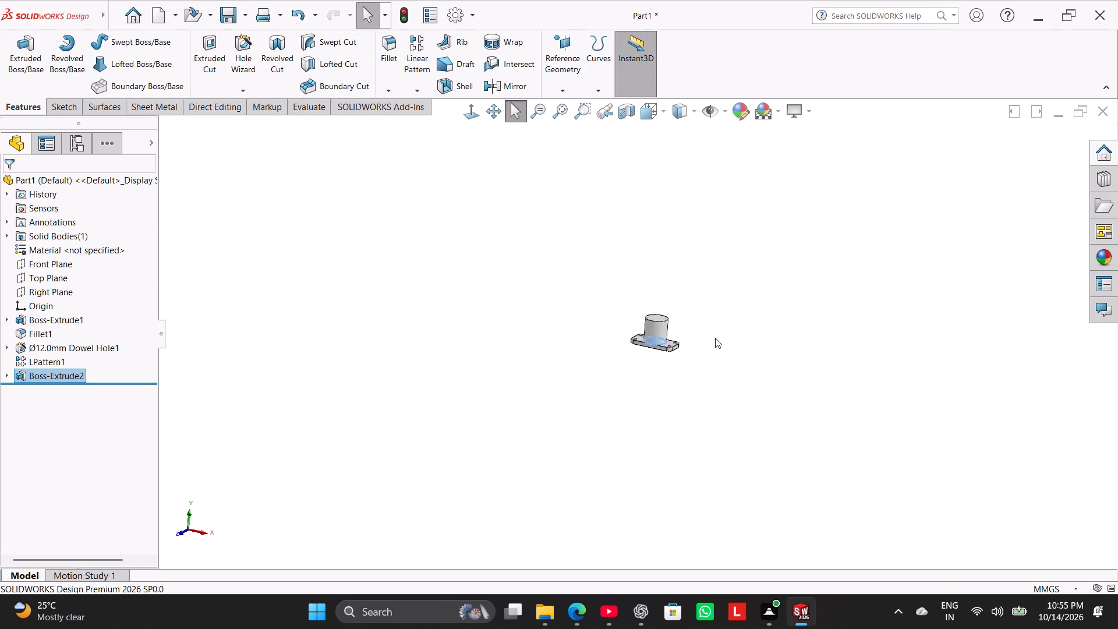
scroll(715, 338, "down", 4)
scroll(628, 367, "down", 3)
scroll(602, 264, "down", 2)
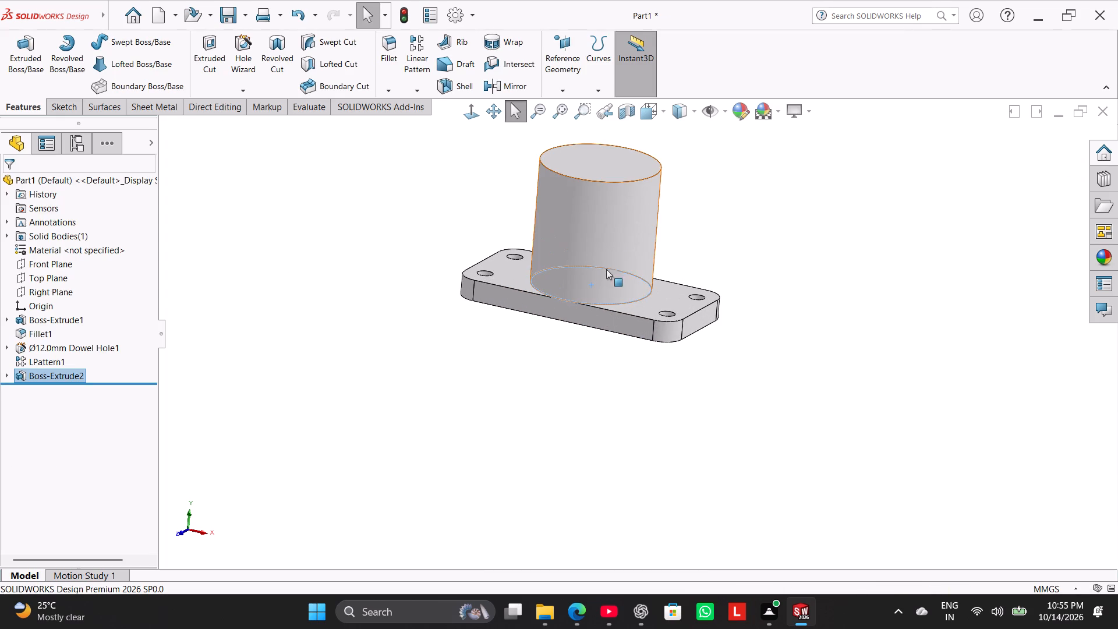
left_click(723, 211)
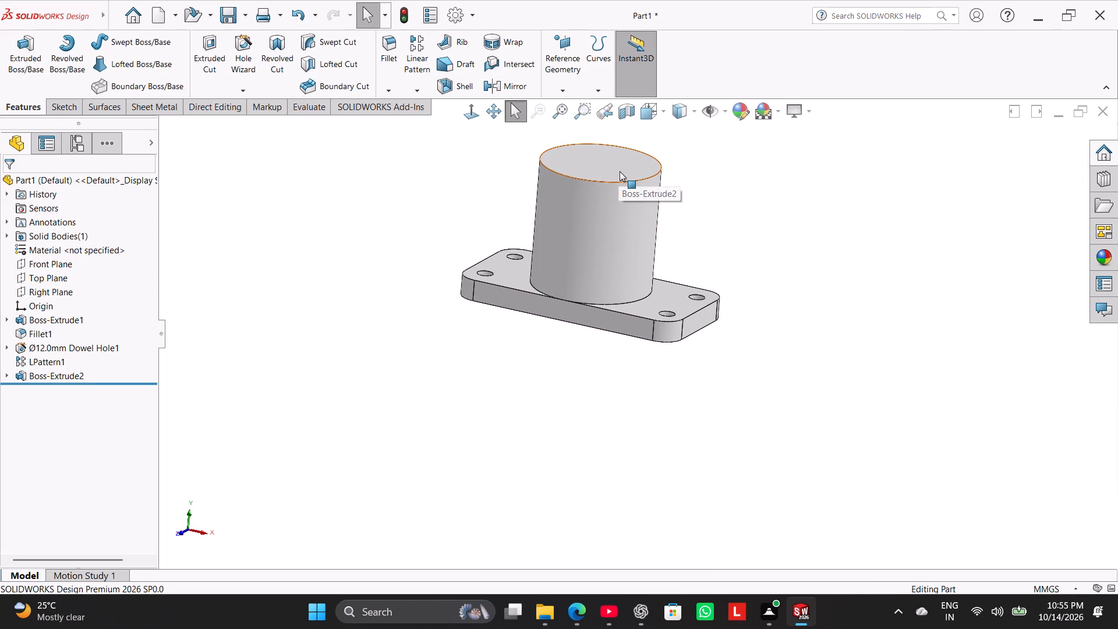
left_click(627, 176)
left_click(631, 244)
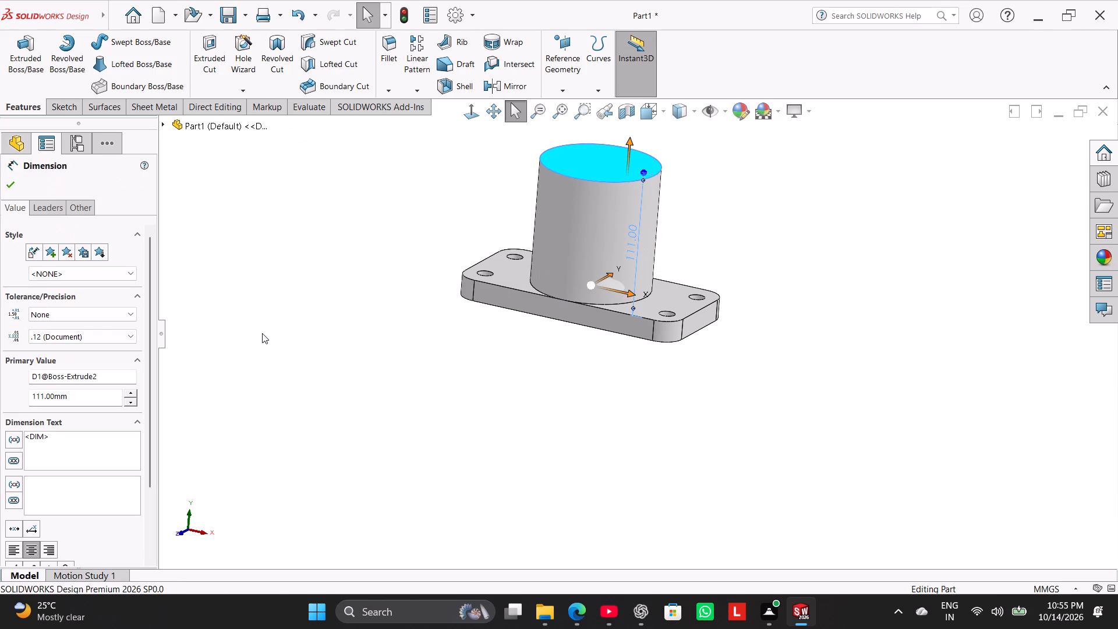
left_click(104, 316)
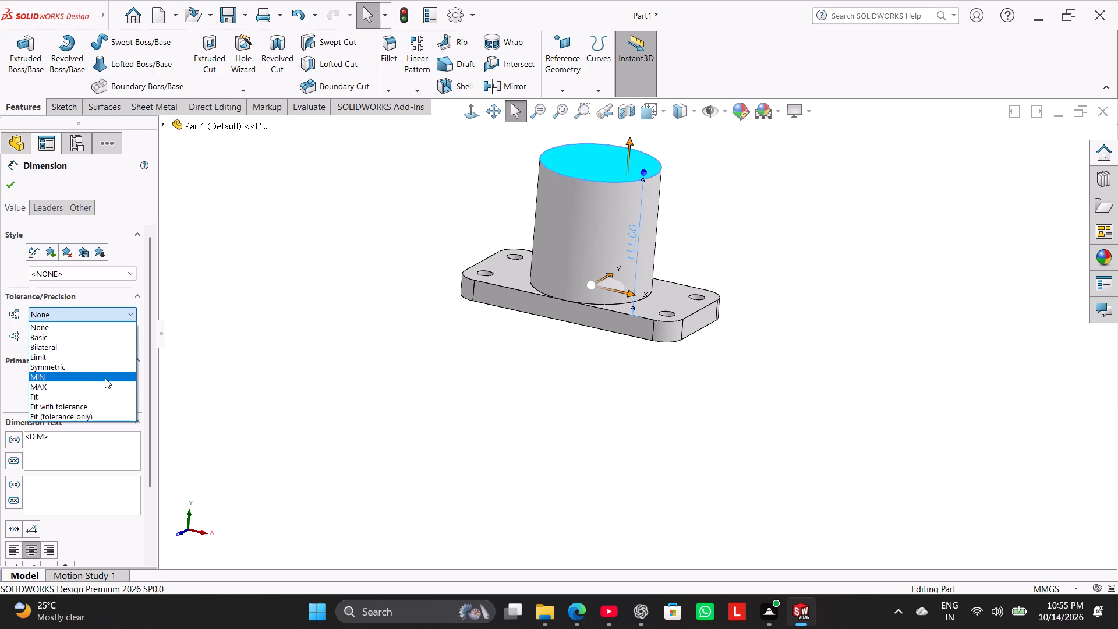
left_click(105, 355)
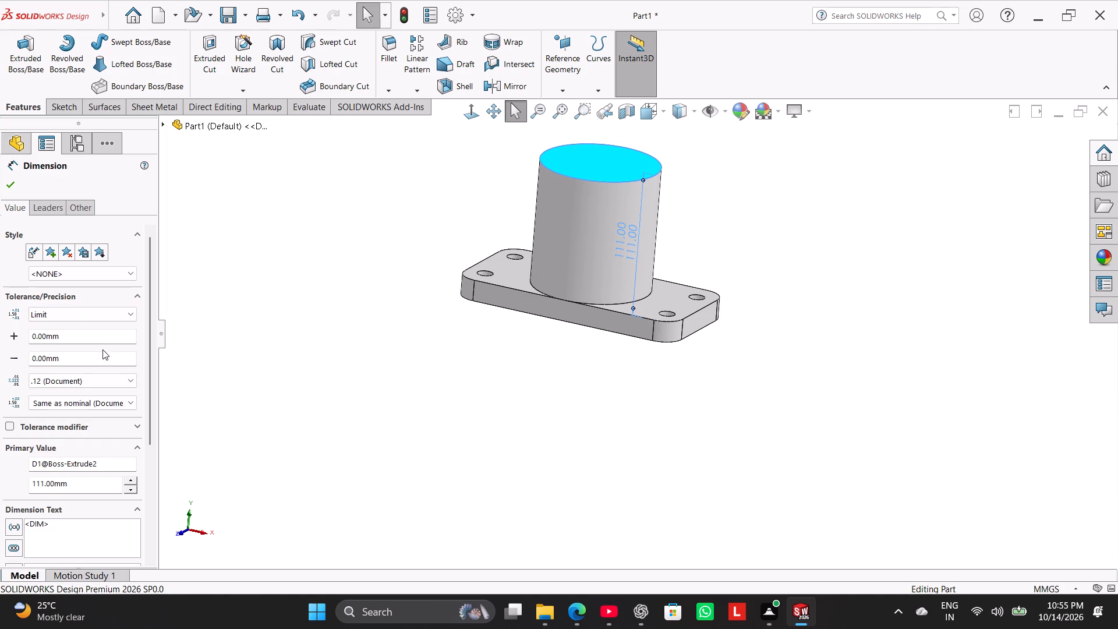
Set the height dimension's limit tolerances to +0.03 mm and -0.03 mm.
double_click(101, 344)
double_click(100, 339)
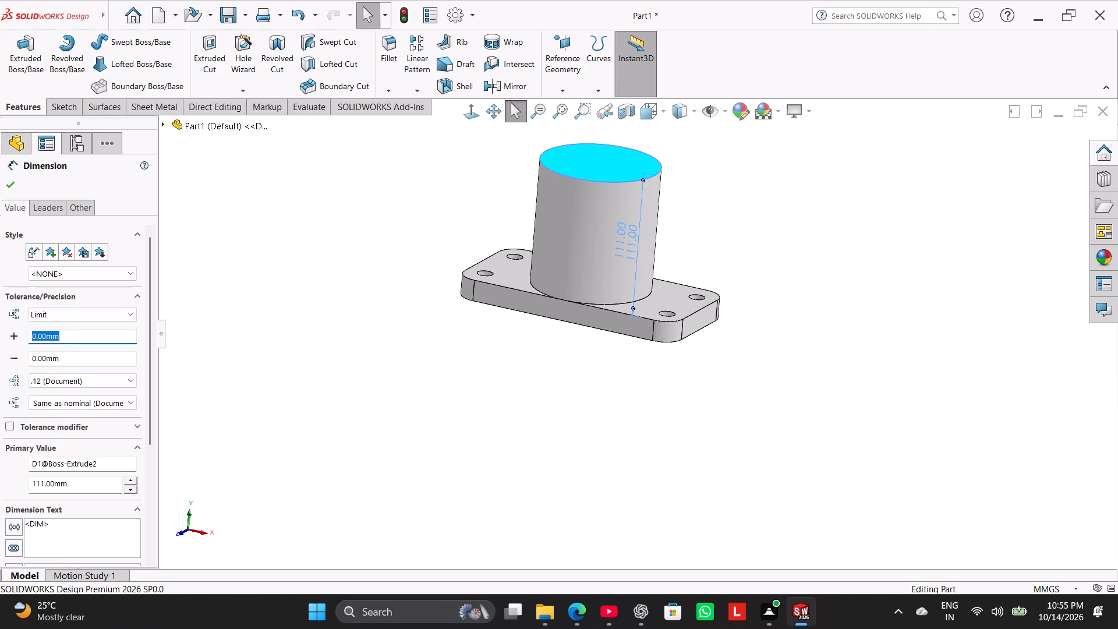
type("0.03")
key("Return")
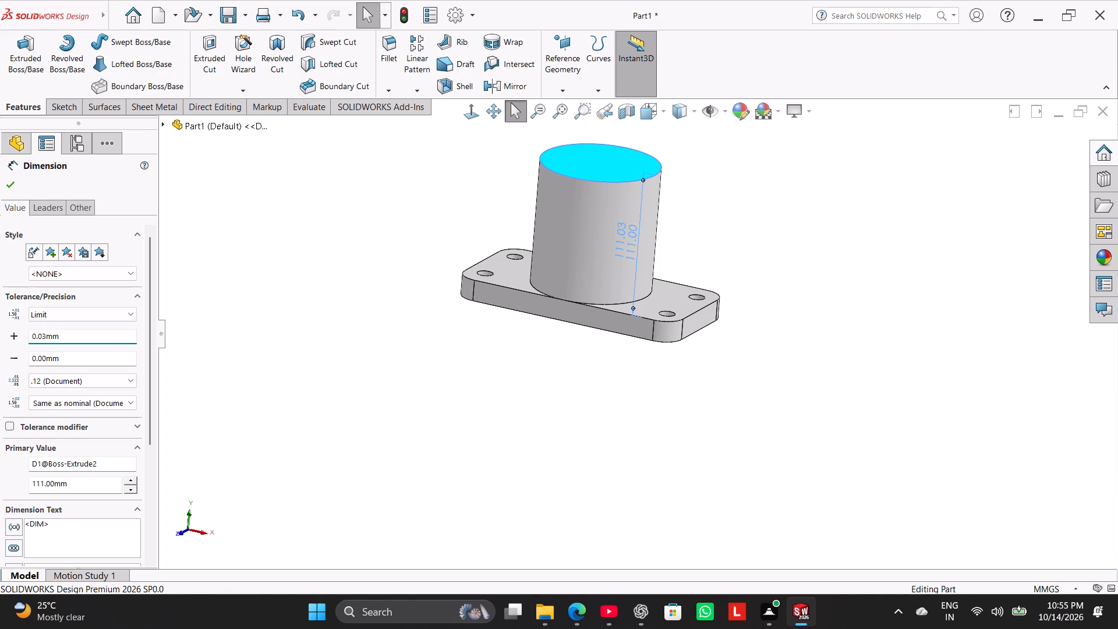
double_click(98, 359)
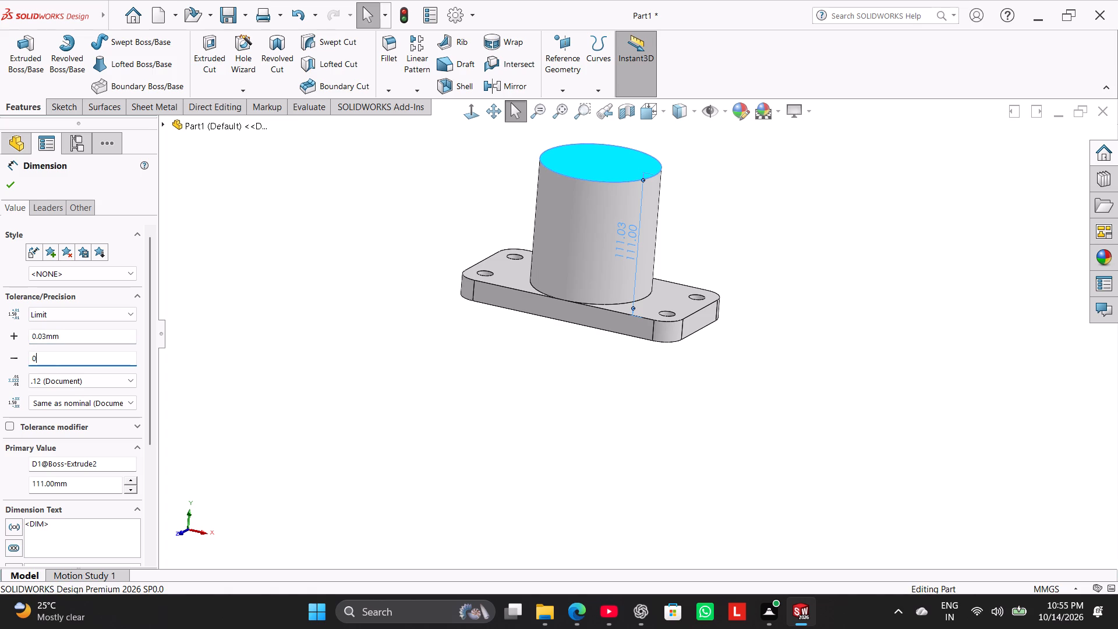
key("0")
type(".03")
key("Return")
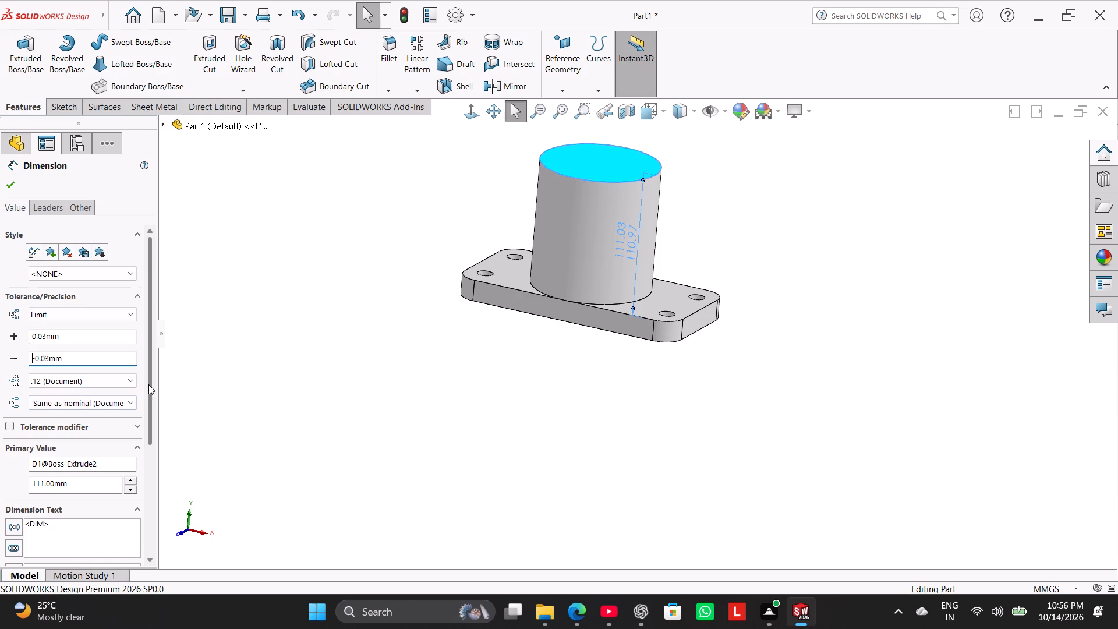
left_click_drag(148, 384, 150, 422)
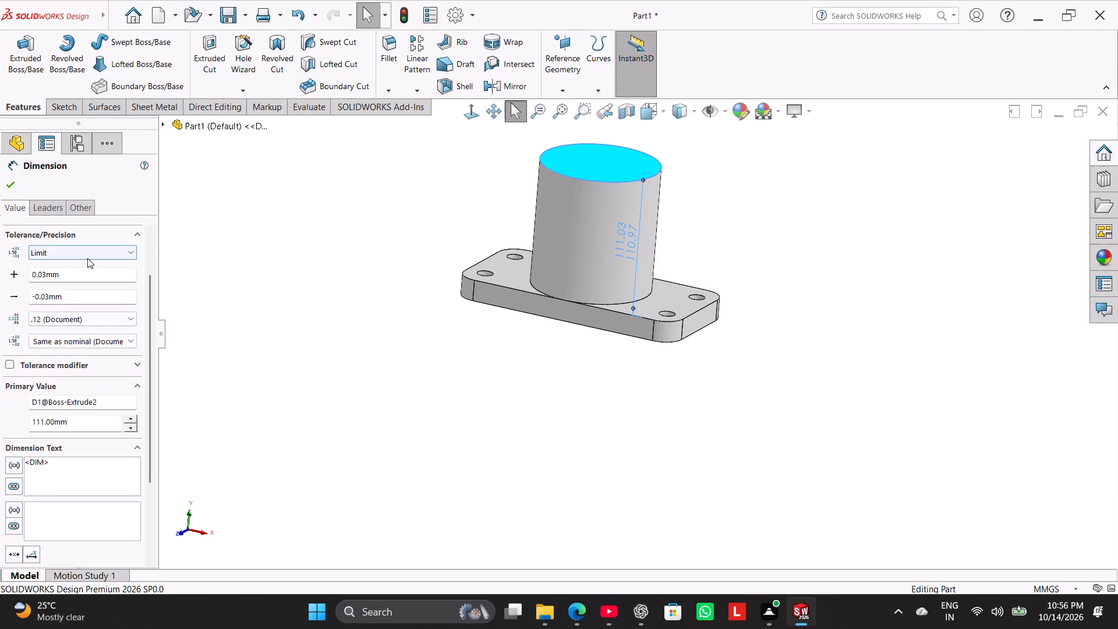
Change the tolerance type of the cylinder's height dimension to Symmetric.
left_click(87, 258)
left_click(81, 289)
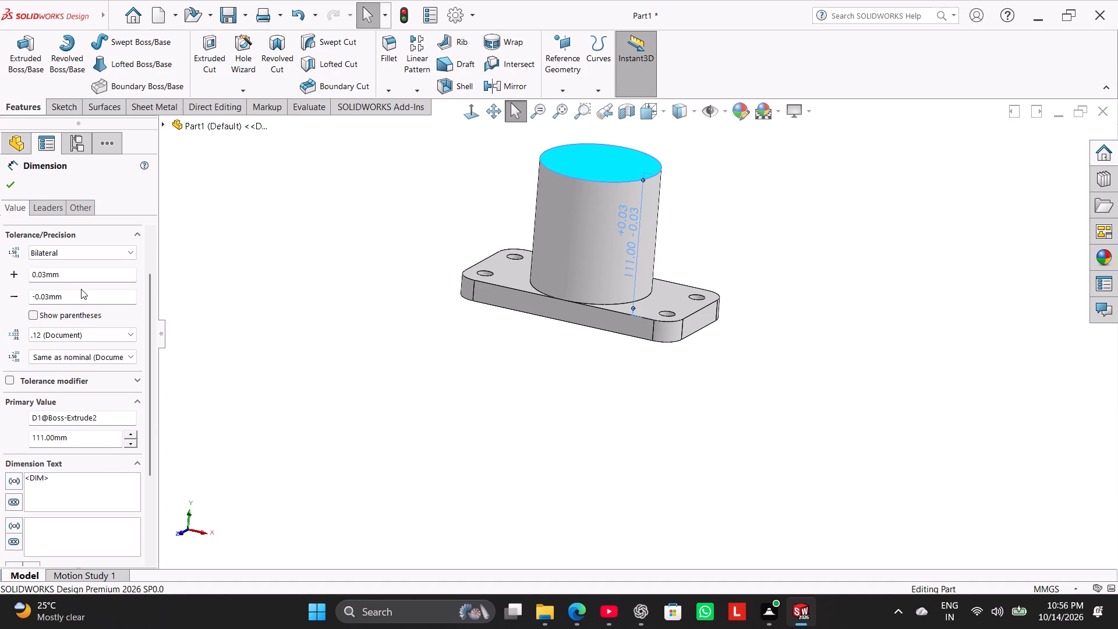
left_click(91, 256)
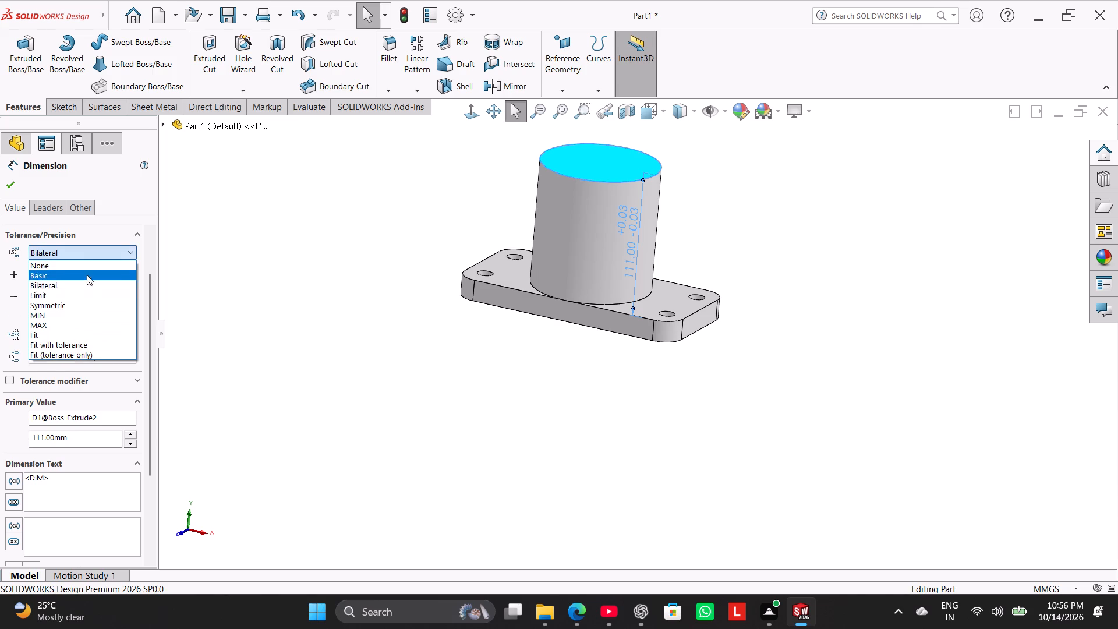
left_click(87, 304)
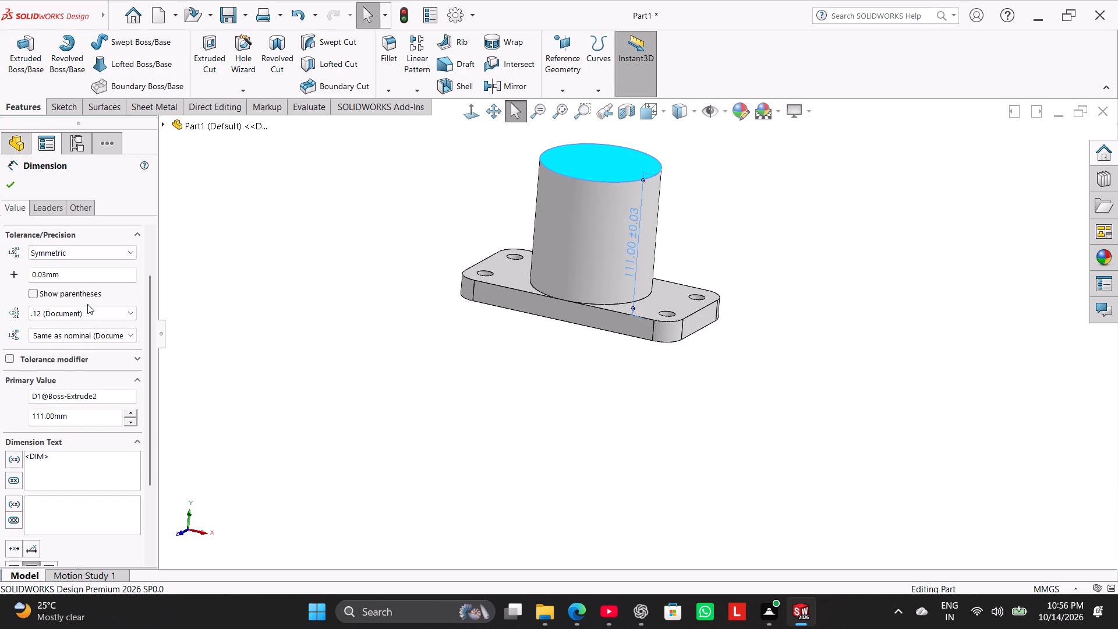
left_click(9, 188)
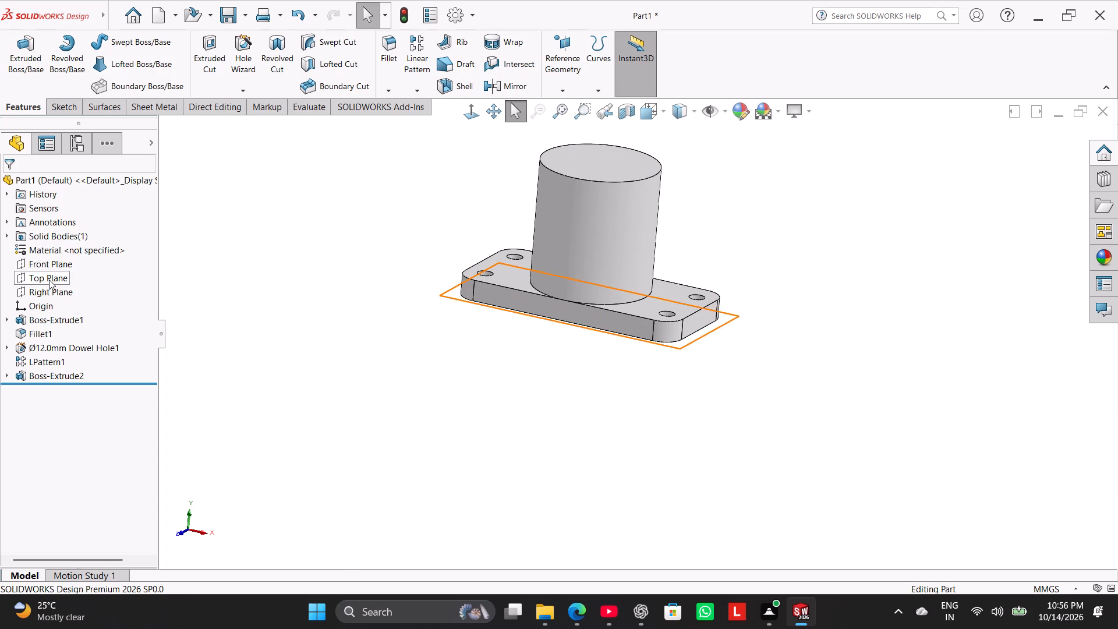
Sketch a circle about 47 mm in diameter on the Right Plane, overlapping the vertical edge of the cylindrical boss.
left_click(59, 295)
left_click(73, 278)
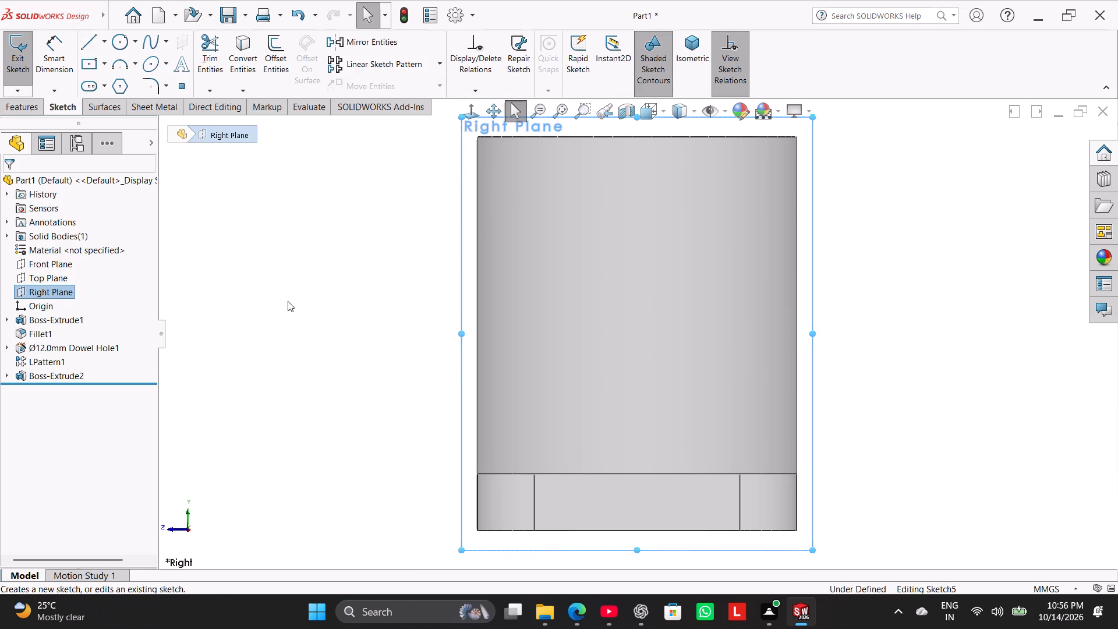
left_click(288, 300)
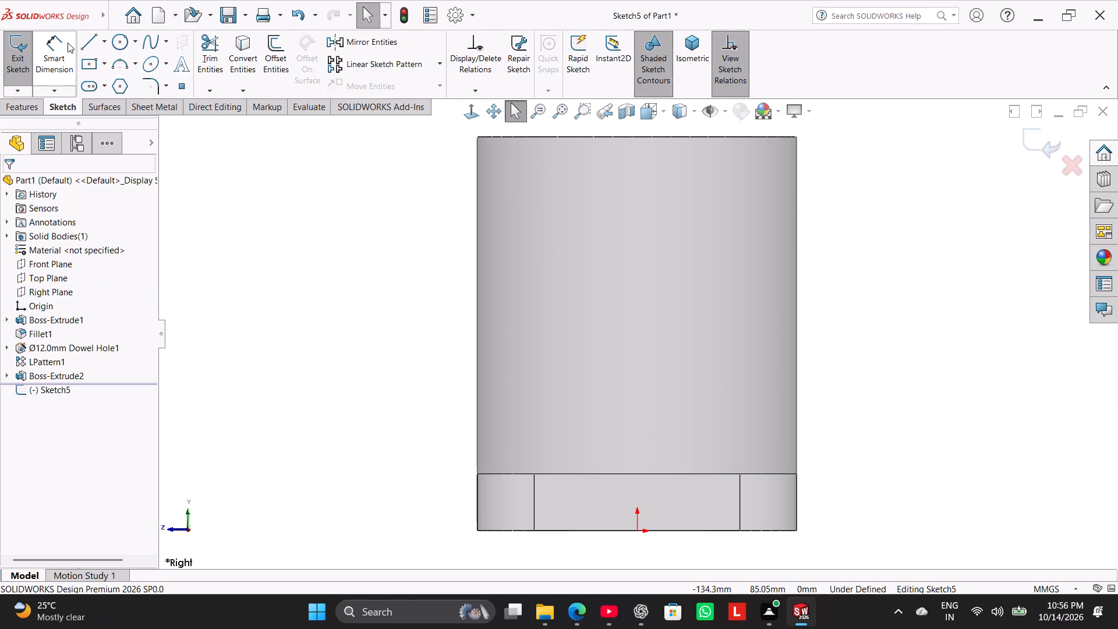
left_click(121, 43)
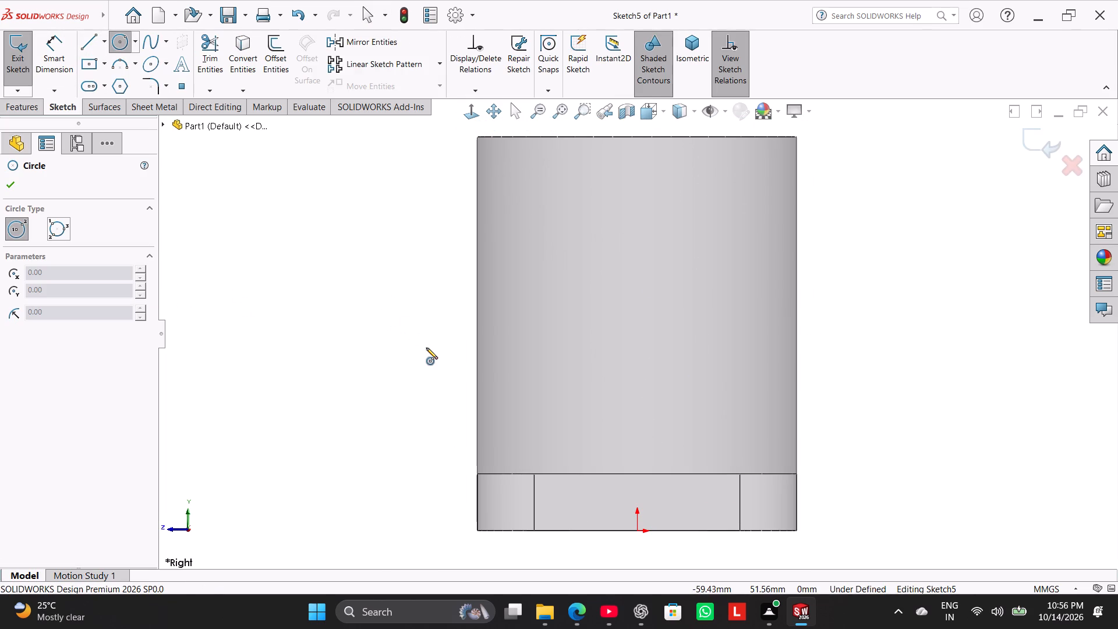
left_click(426, 348)
left_click(507, 370)
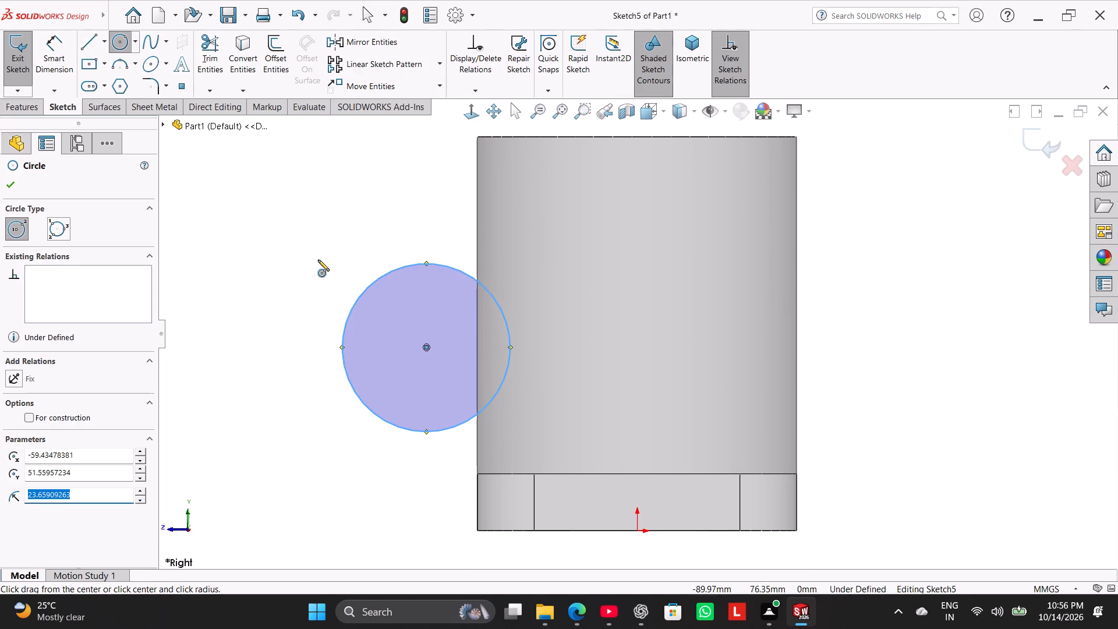
right_click(318, 260)
left_click(339, 262)
Dimension the circle's diameter as 60 mm.
left_click(51, 62)
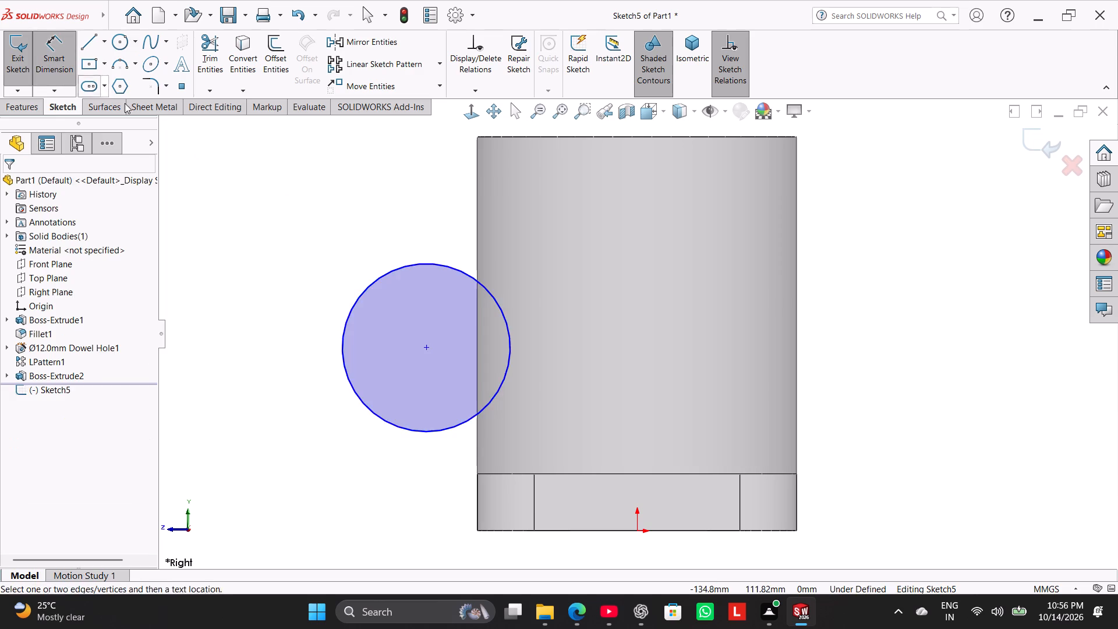
left_click(469, 277)
left_click(278, 239)
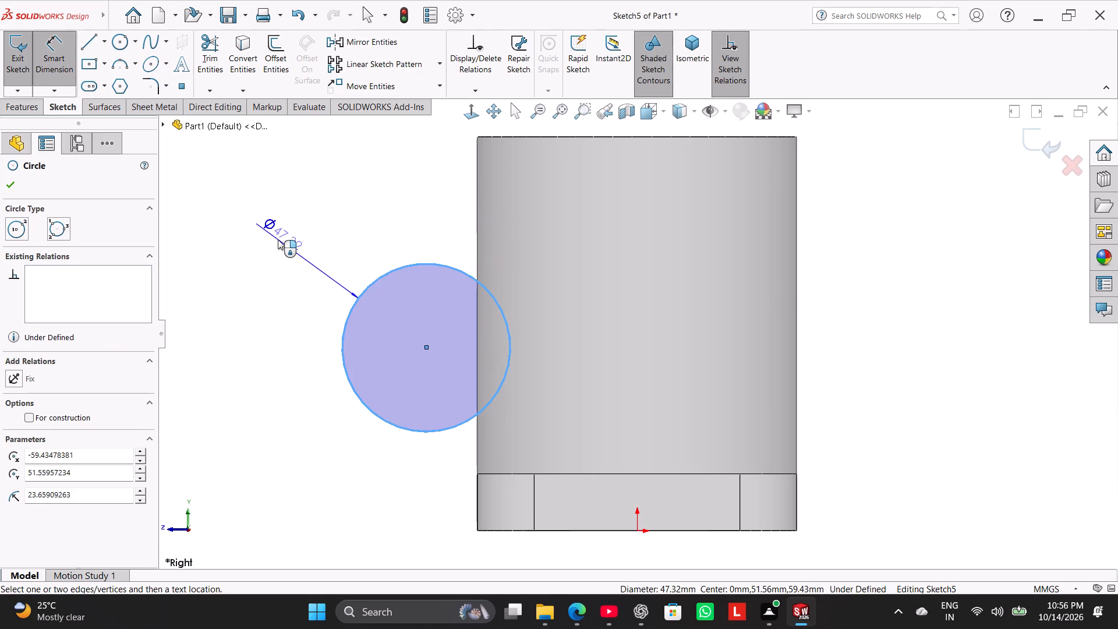
type("60")
key("Return")
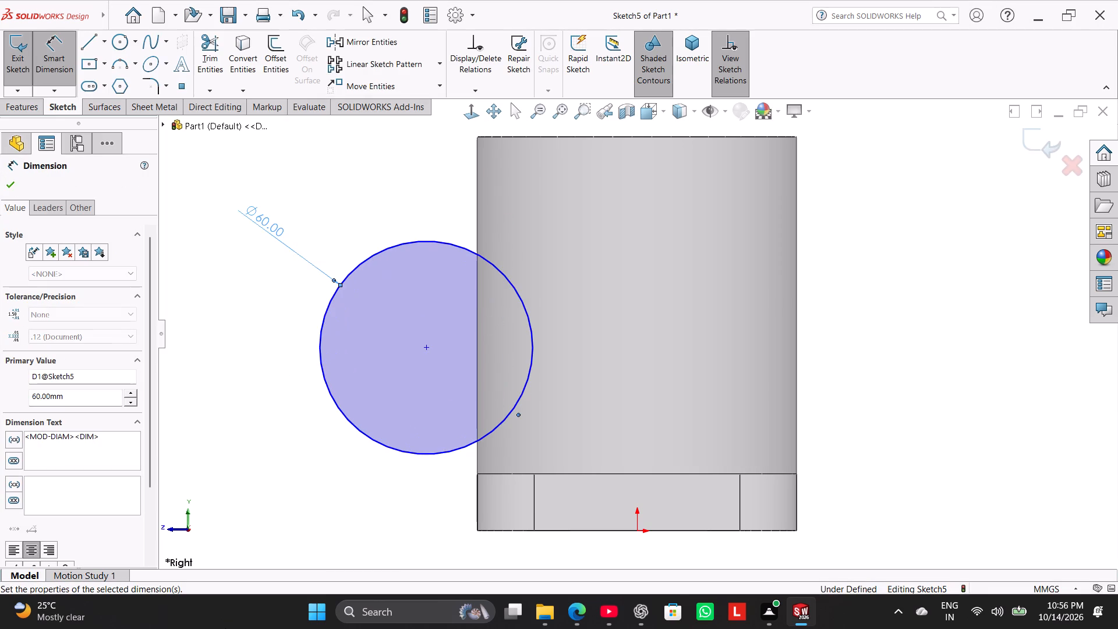
Dimension the vertical distance from the origin to the circle's centre as 50 mm.
left_click(424, 347)
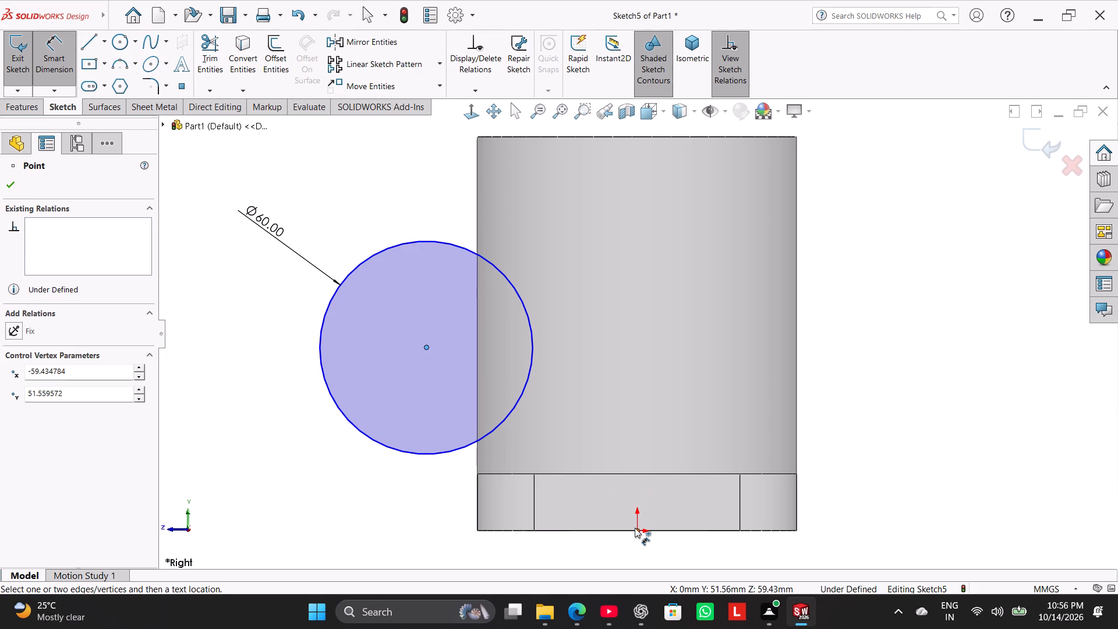
left_click(635, 529)
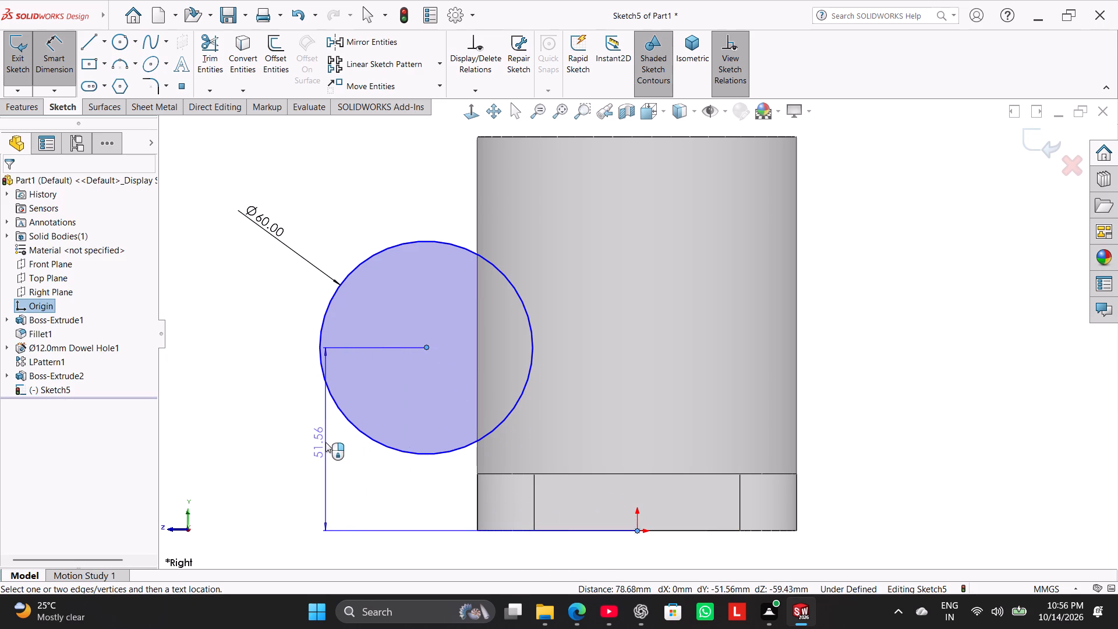
left_click(326, 442)
type("50")
key("Return")
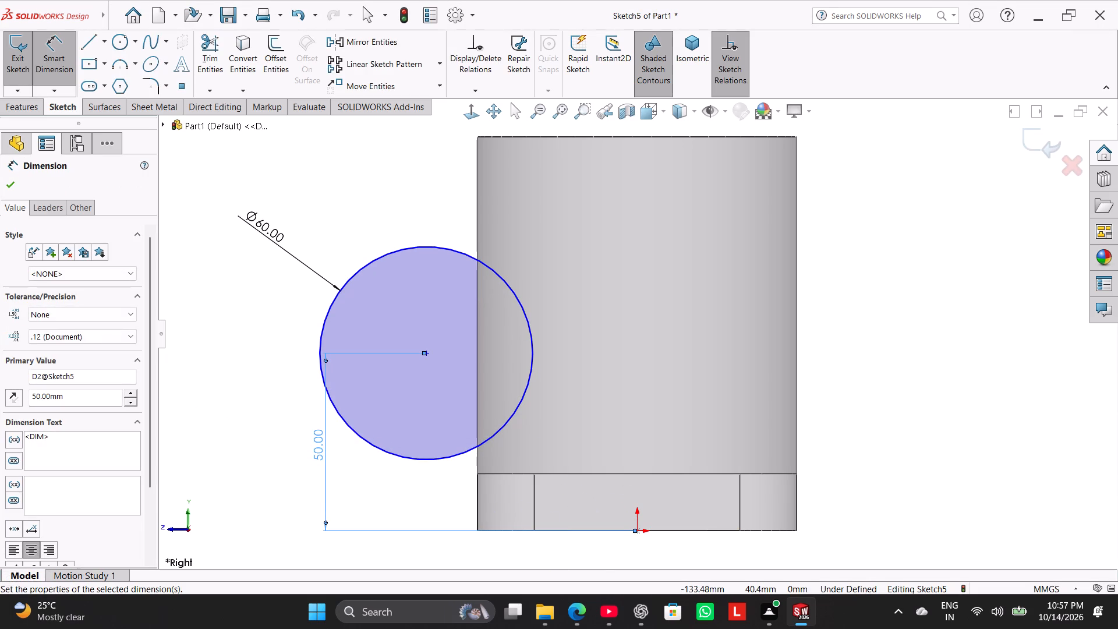
Give the 50 mm centre height dimension a Symmetric tolerance of 0.02 mm.
left_click(98, 319)
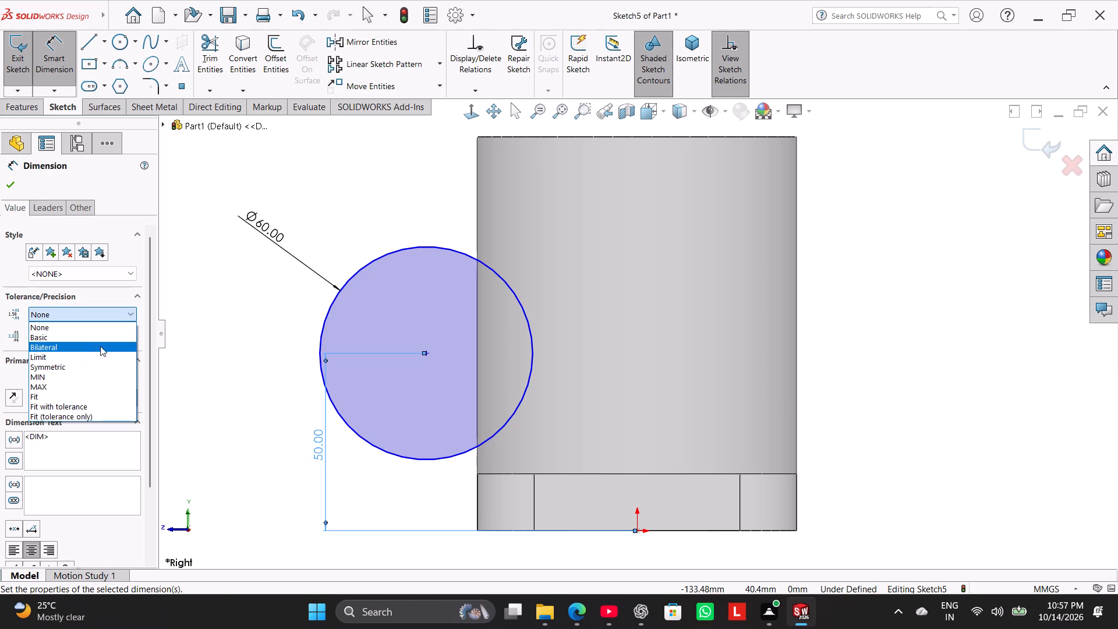
left_click(107, 363)
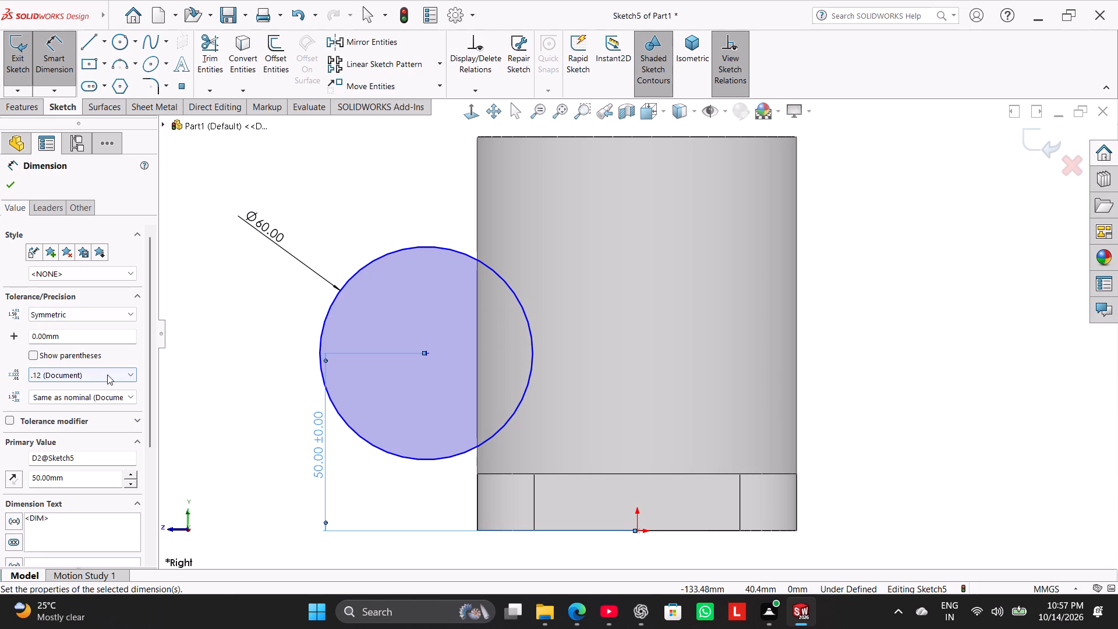
double_click(92, 341)
type("0.02")
key("Return")
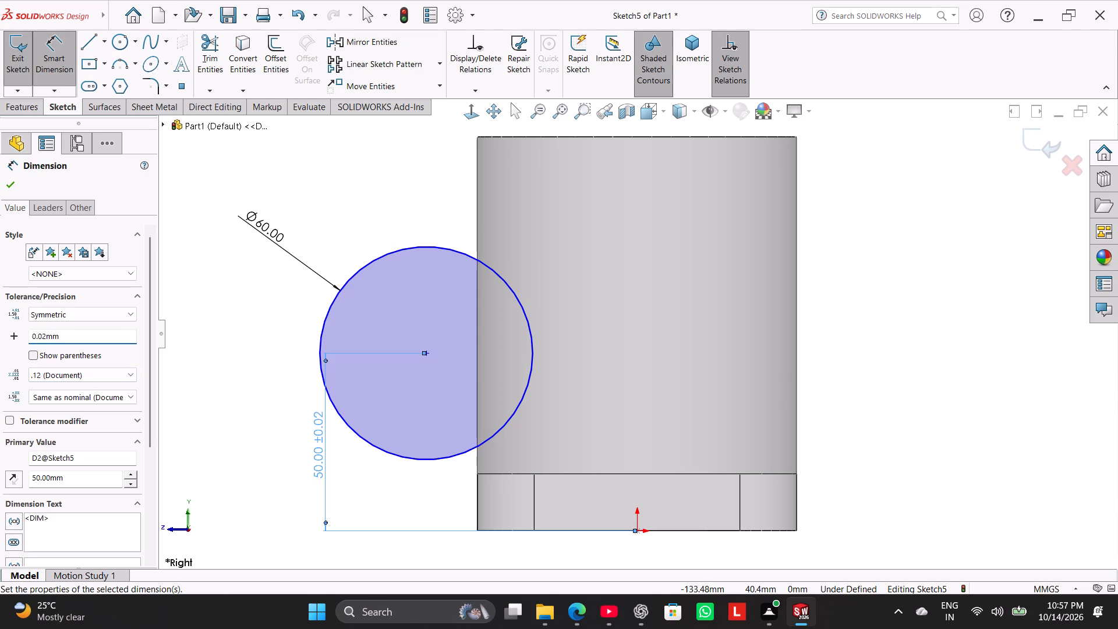
left_click(13, 186)
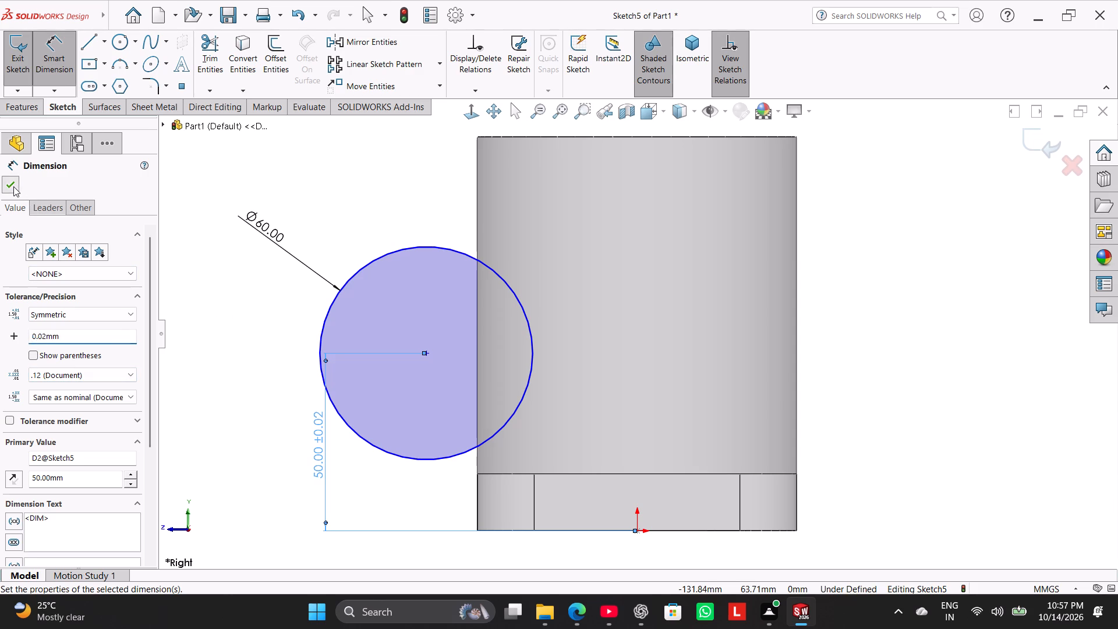
Dimension the horizontal distance from the origin to the circle's centre as 45 mm.
left_click(51, 62)
left_click(427, 354)
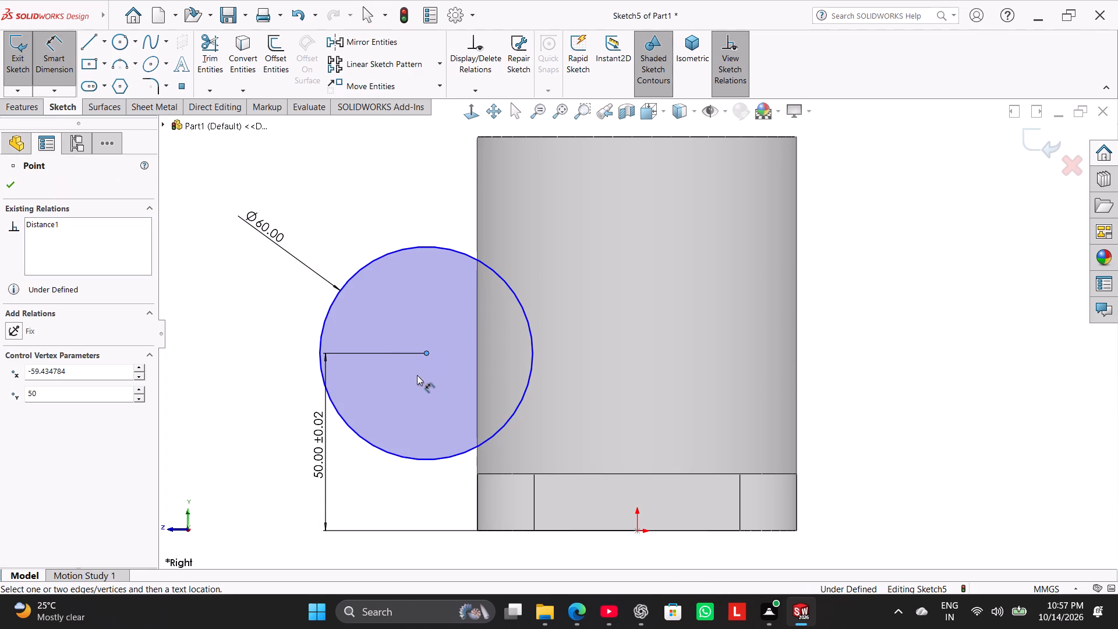
left_click(639, 533)
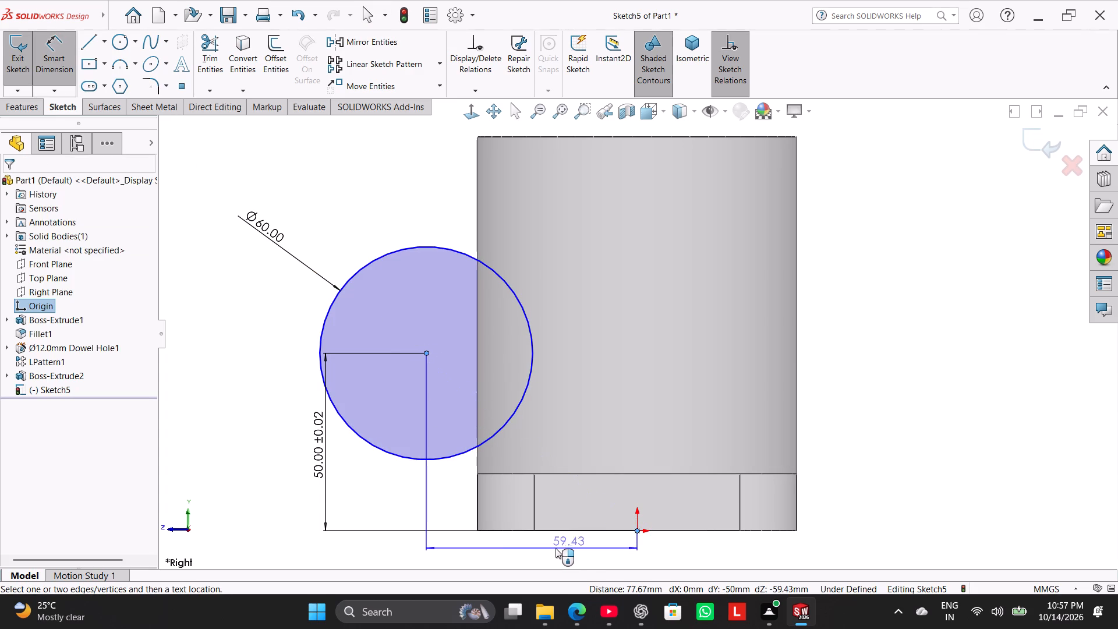
left_click(514, 549)
type("45")
key("Return")
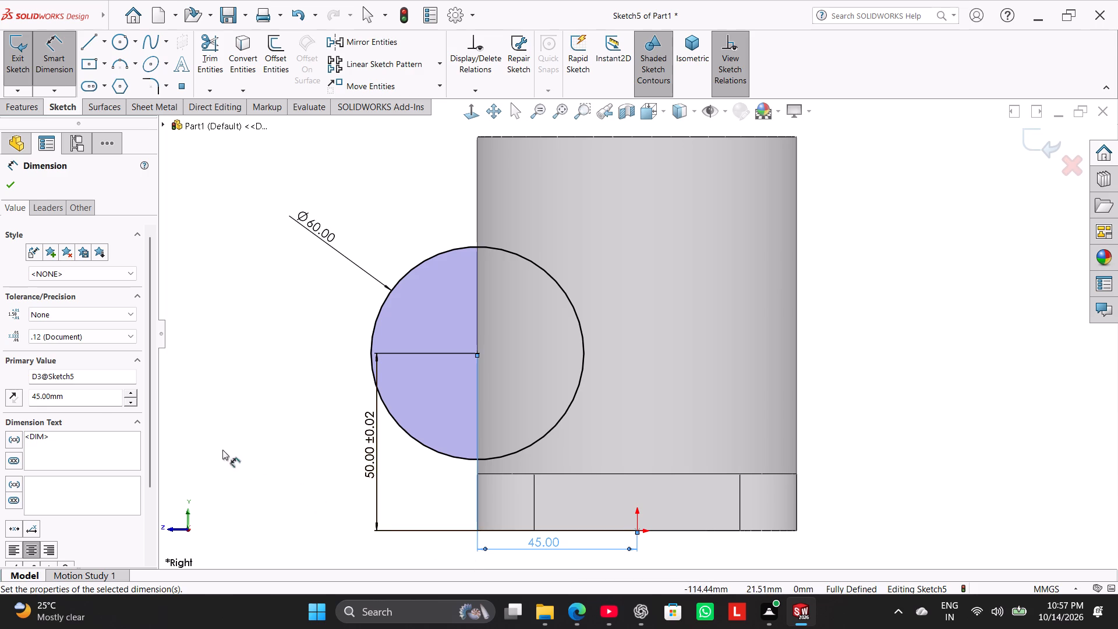
left_click(1, 187)
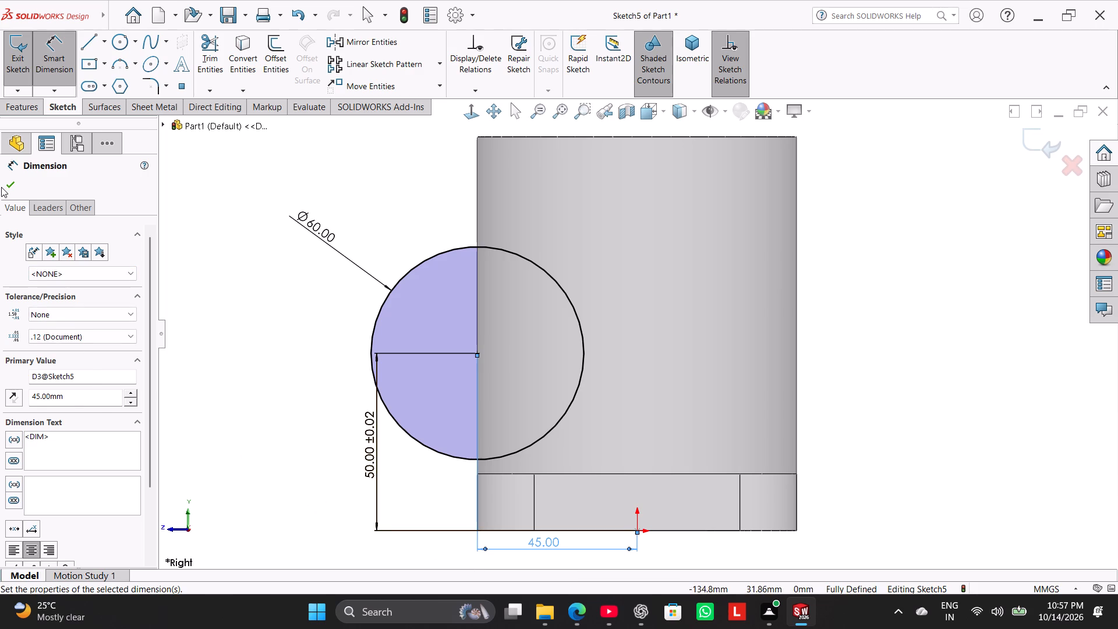
left_click(10, 188)
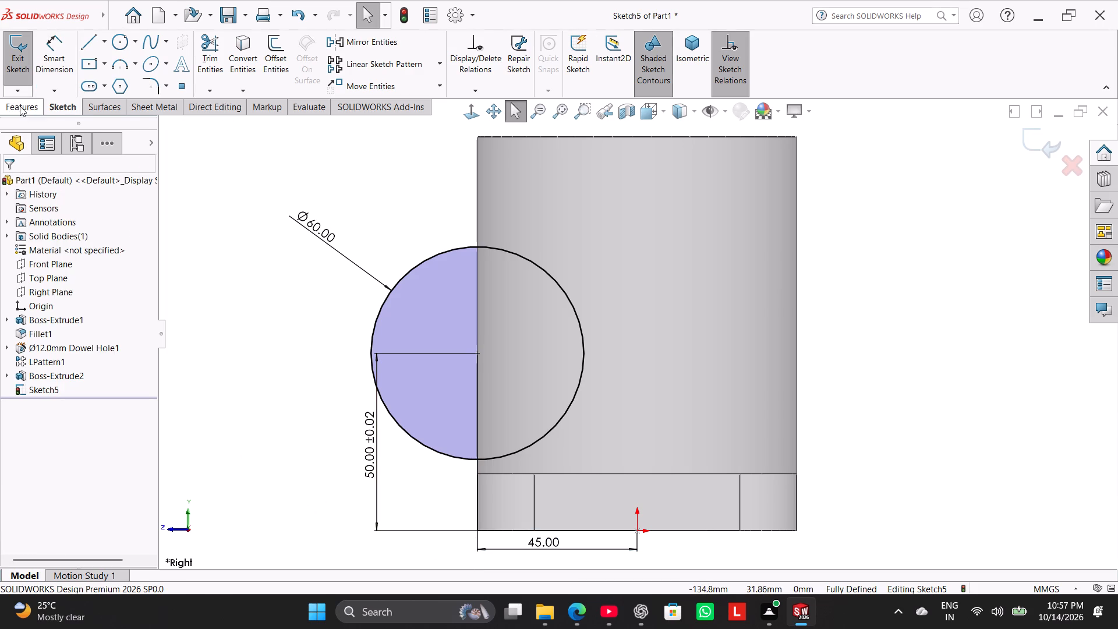
Extrude the Ø60 circle as a Mid Plane boss with a depth of 110 mm, merged with the body.
left_click(20, 106)
left_click(23, 77)
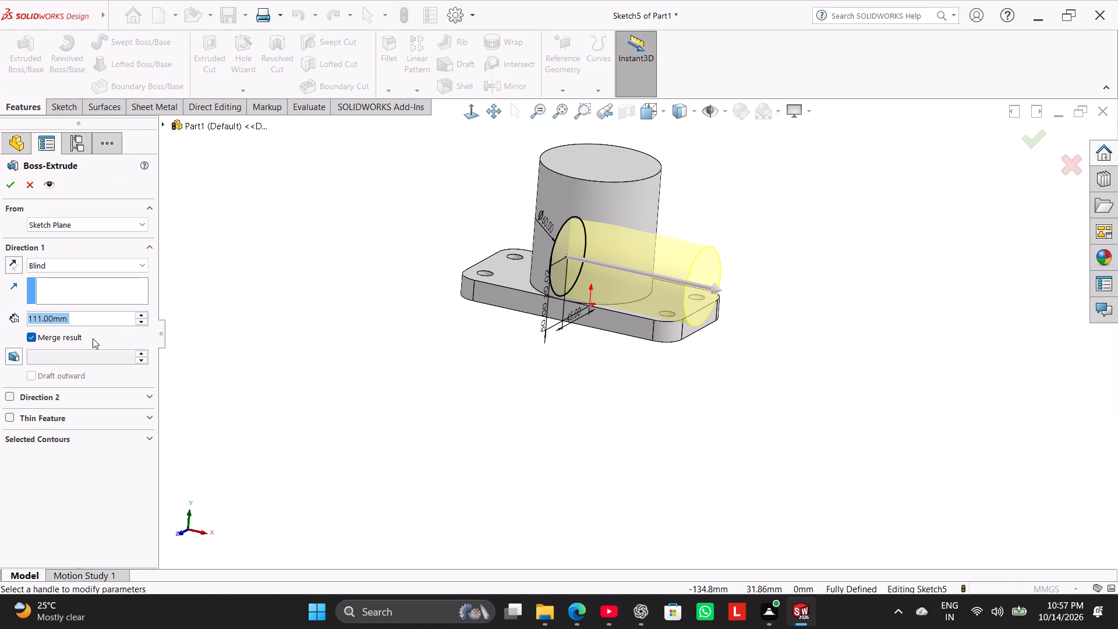
left_click(79, 263)
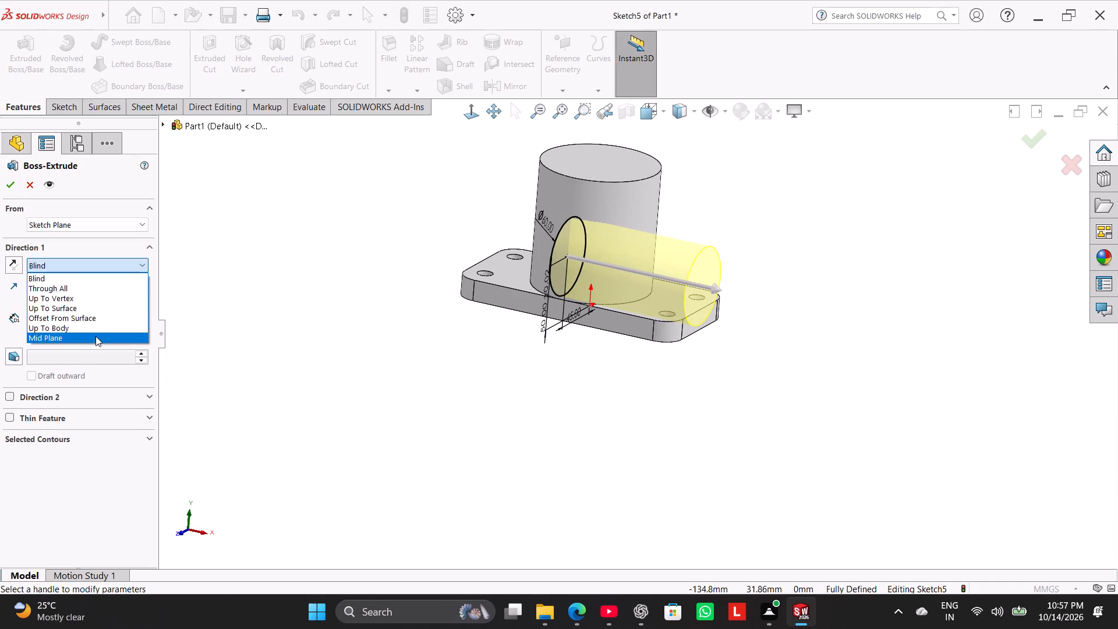
left_click(97, 338)
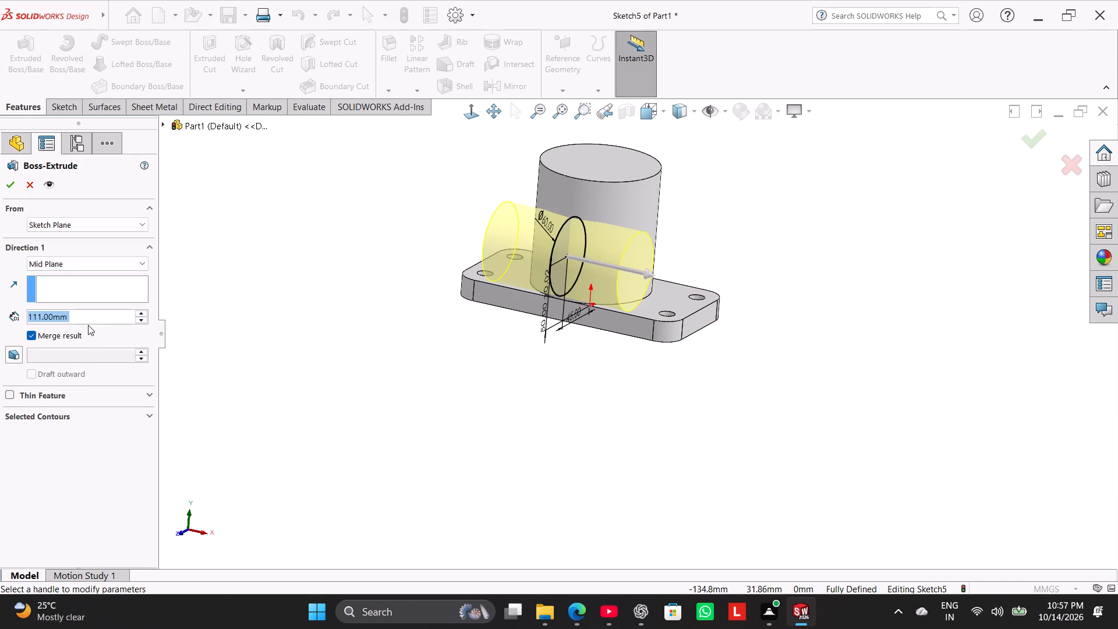
key("1")
key("1")
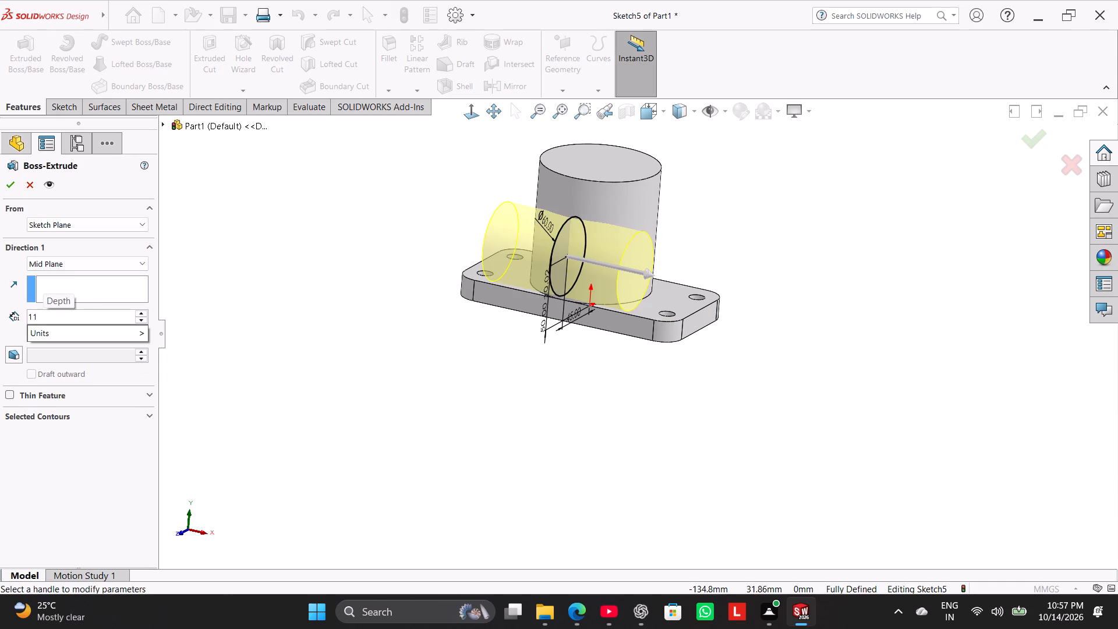
key("0")
key("Return")
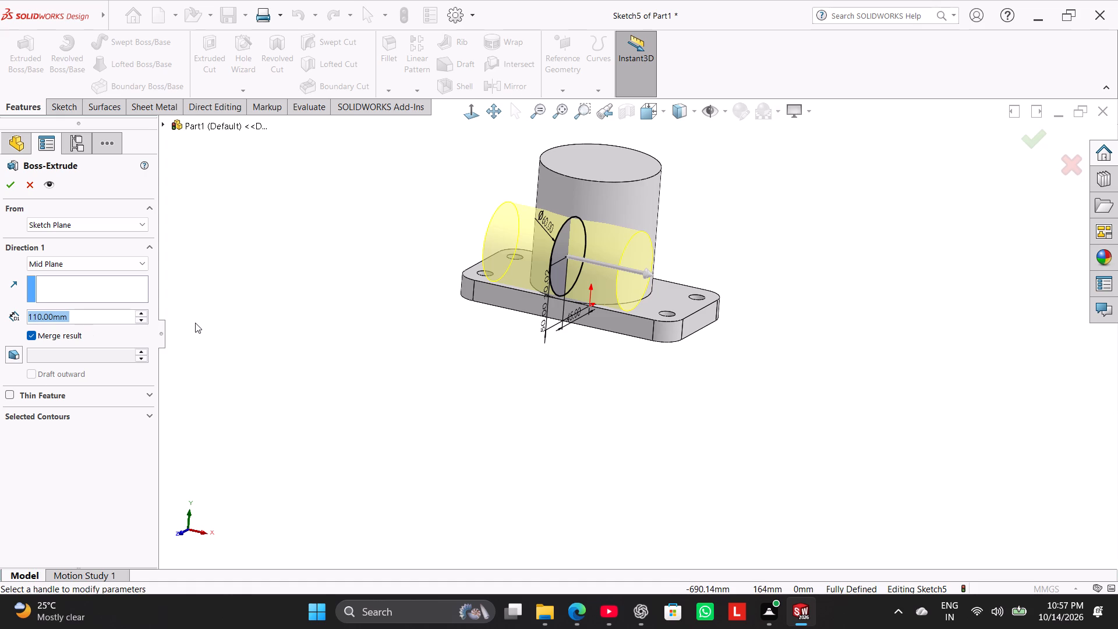
left_click(7, 192)
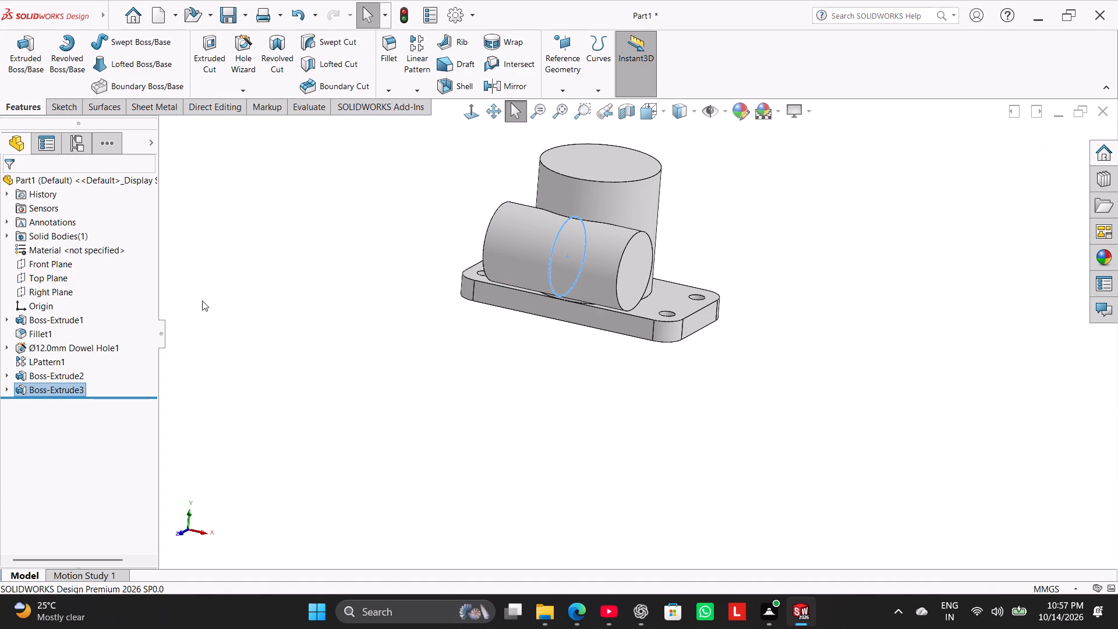
Examine the horizontal cylinder's junction with the vertical boss and base plate from several angles and in isometric view.
left_click(298, 310)
middle_click_drag(340, 341, 346, 455)
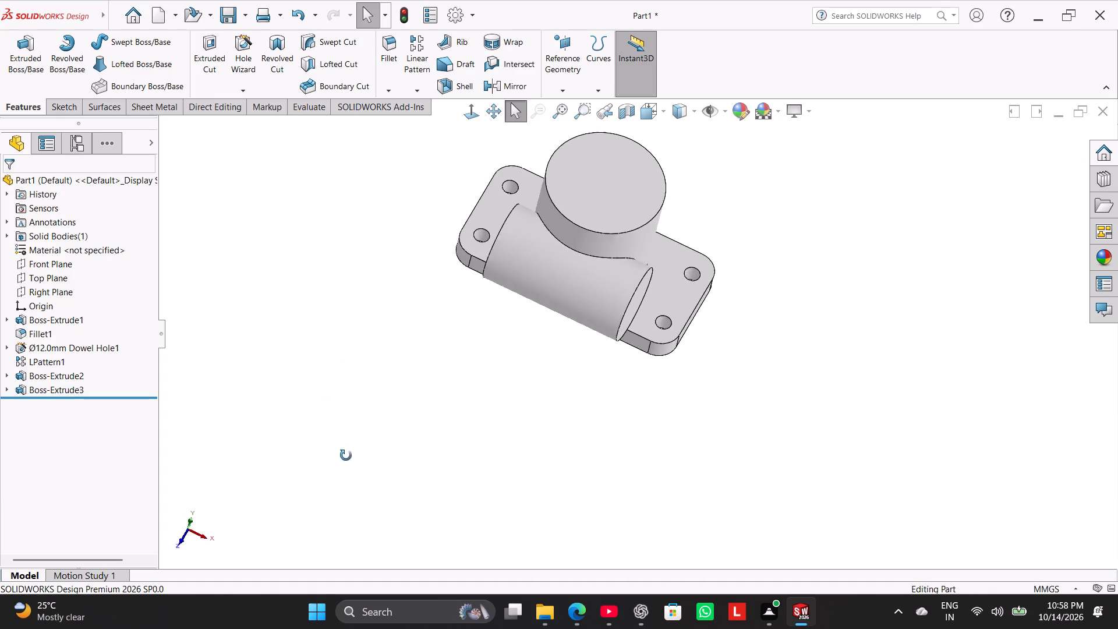
middle_click_drag(346, 455, 371, 472)
right_click_drag(353, 445, 378, 341)
right_click_drag(315, 391, 385, 227)
right_click_drag(352, 328, 469, 217)
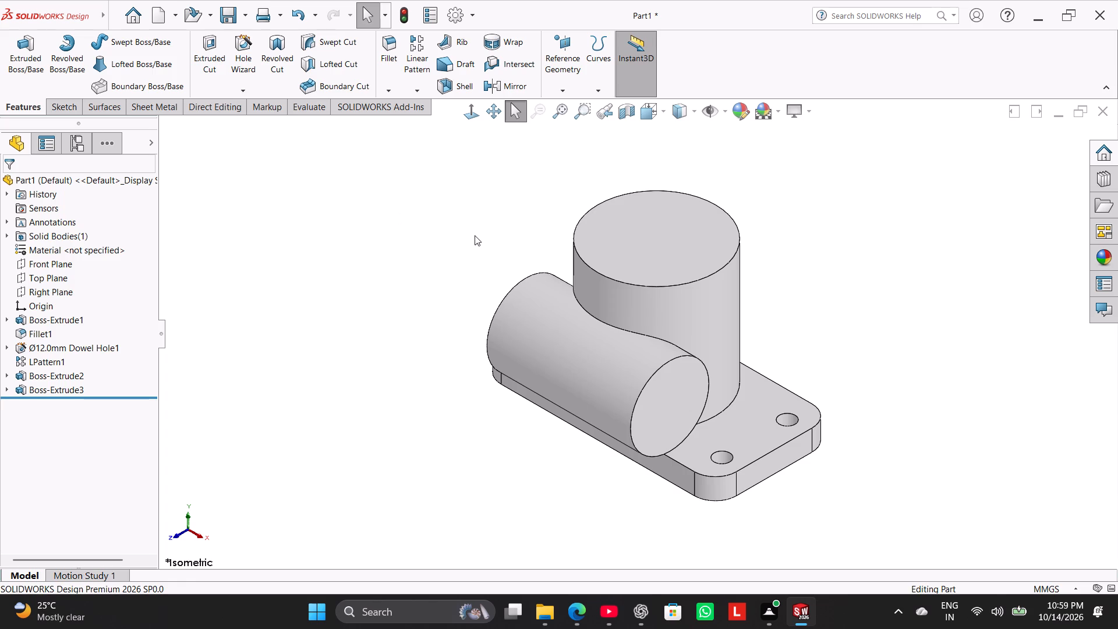
middle_click_drag(503, 218, 583, 409)
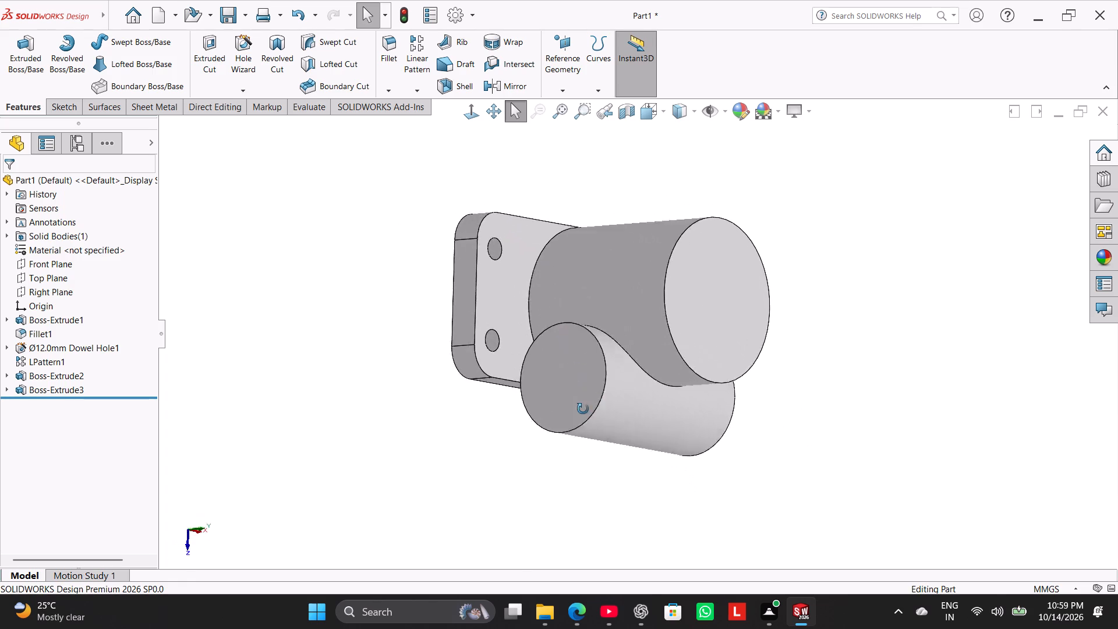
middle_click_drag(583, 409, 462, 397)
right_click_drag(416, 341, 469, 264)
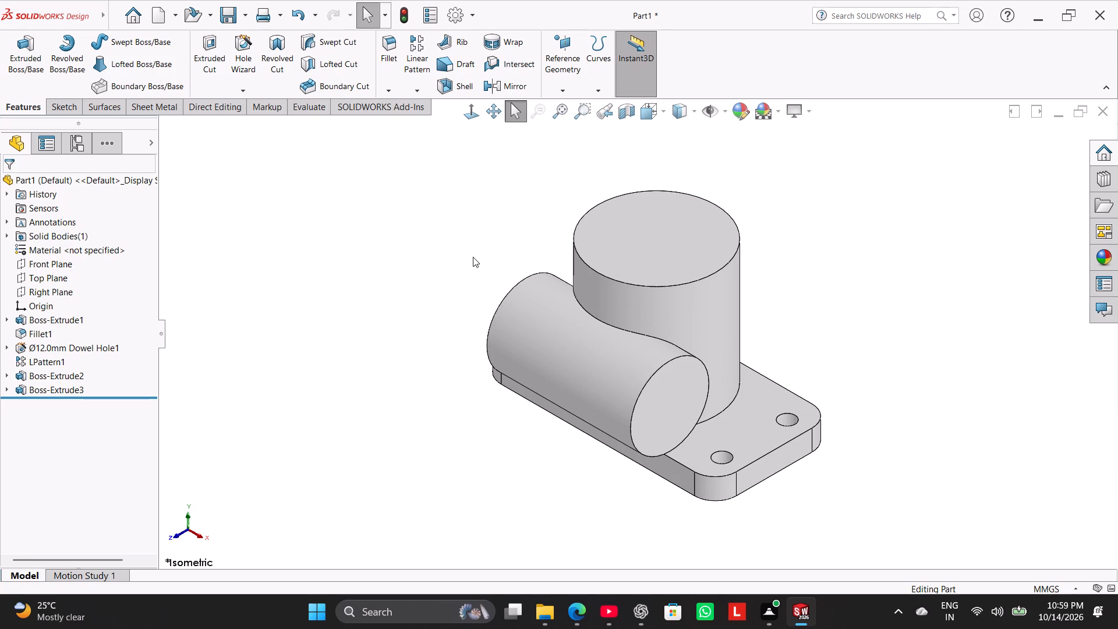
Open a sketch on the Front Plane and draw a vertical centerline from the boss's top edge midpoint to the origin.
left_click(66, 262)
left_click(85, 243)
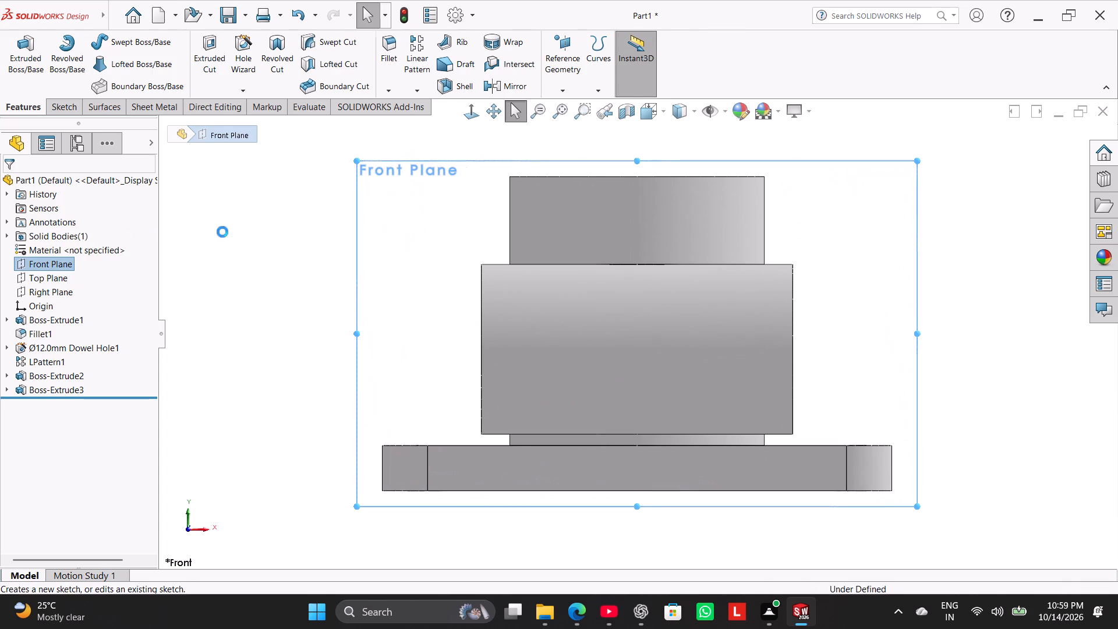
left_click(236, 230)
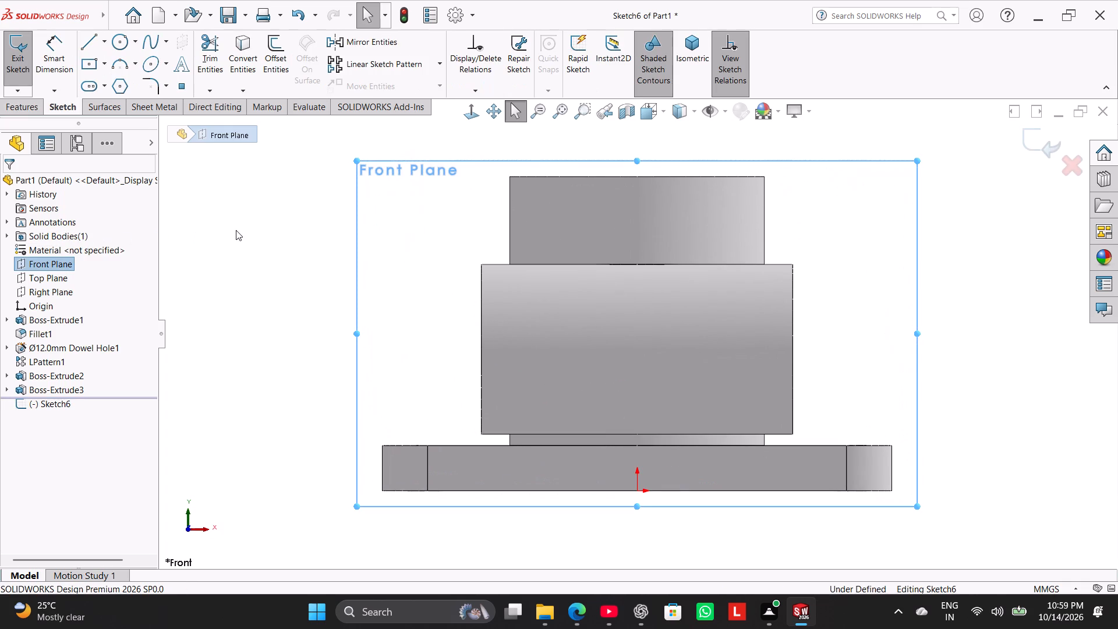
left_click(105, 34)
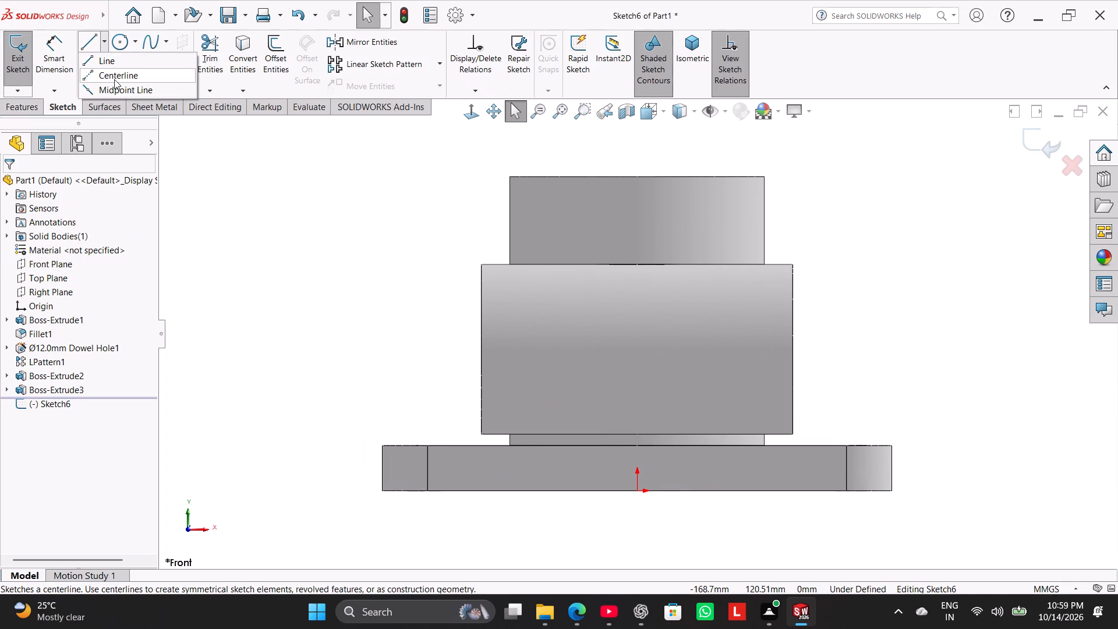
left_click(114, 79)
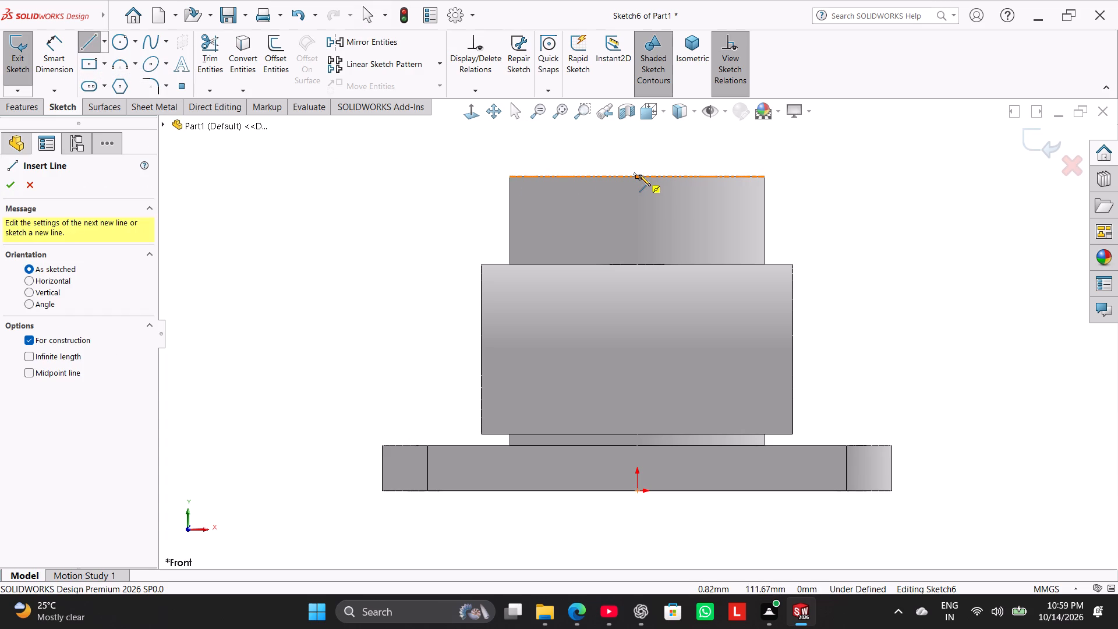
left_click(639, 175)
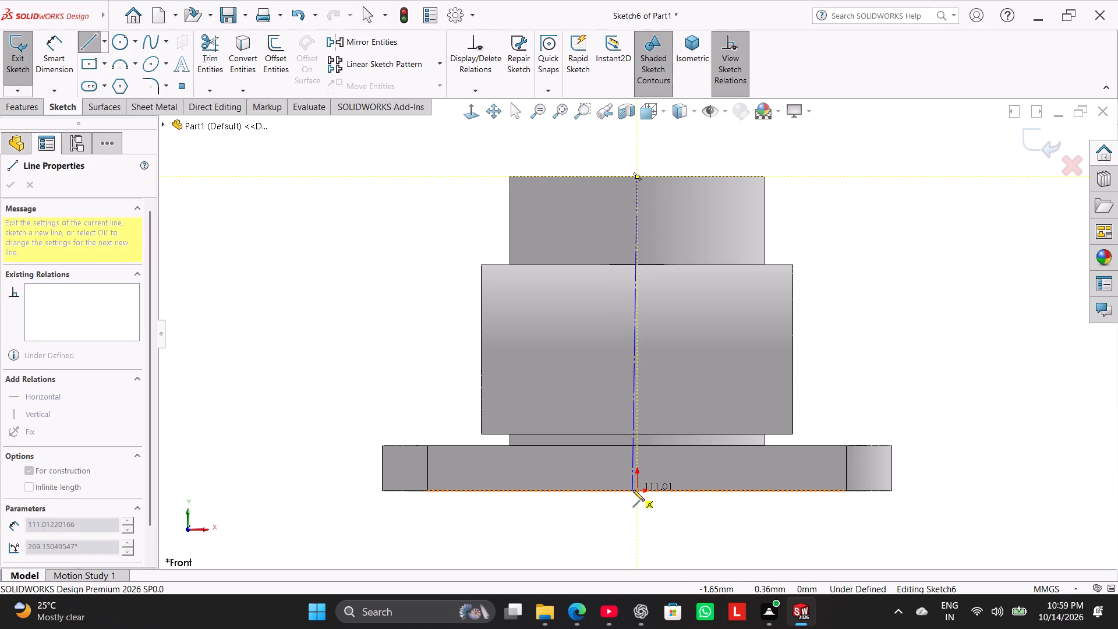
left_click(635, 490)
right_click(350, 356)
left_click(367, 360)
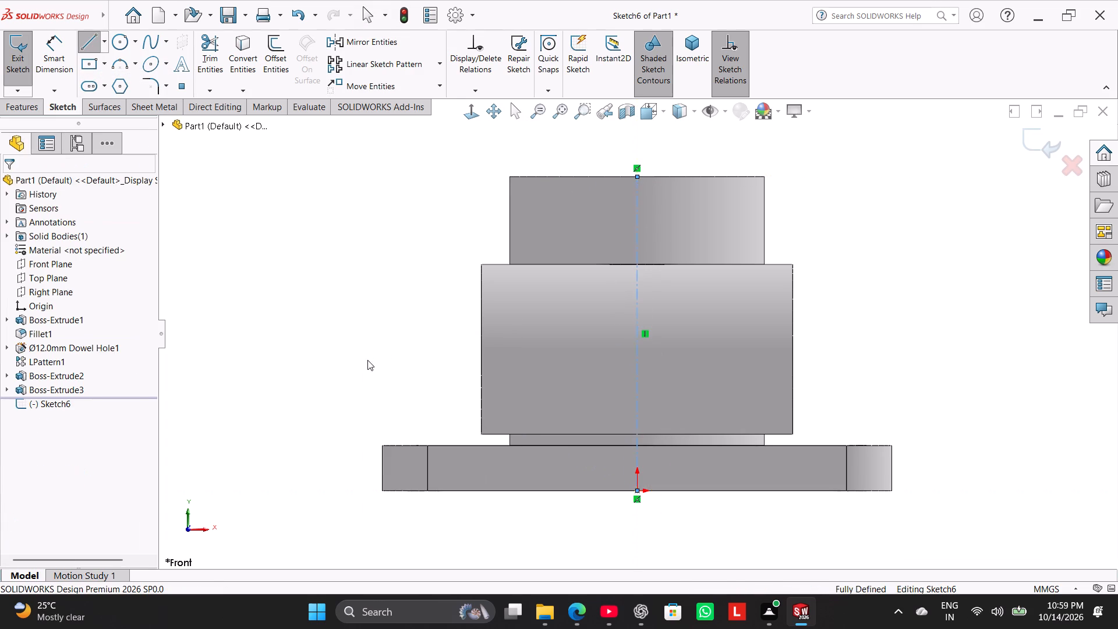
Sketch a stepped half-profile from the centerline, about 35 mm wide above and 25 mm wide below, ending on the base plate's top edge.
left_click(86, 43)
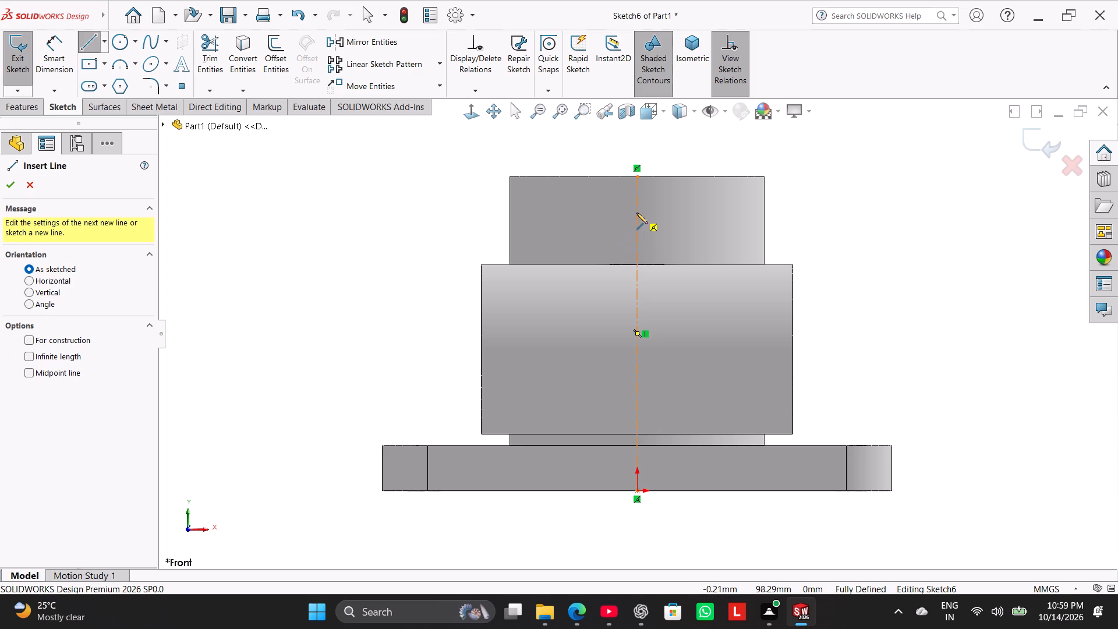
left_click(636, 213)
left_click(539, 212)
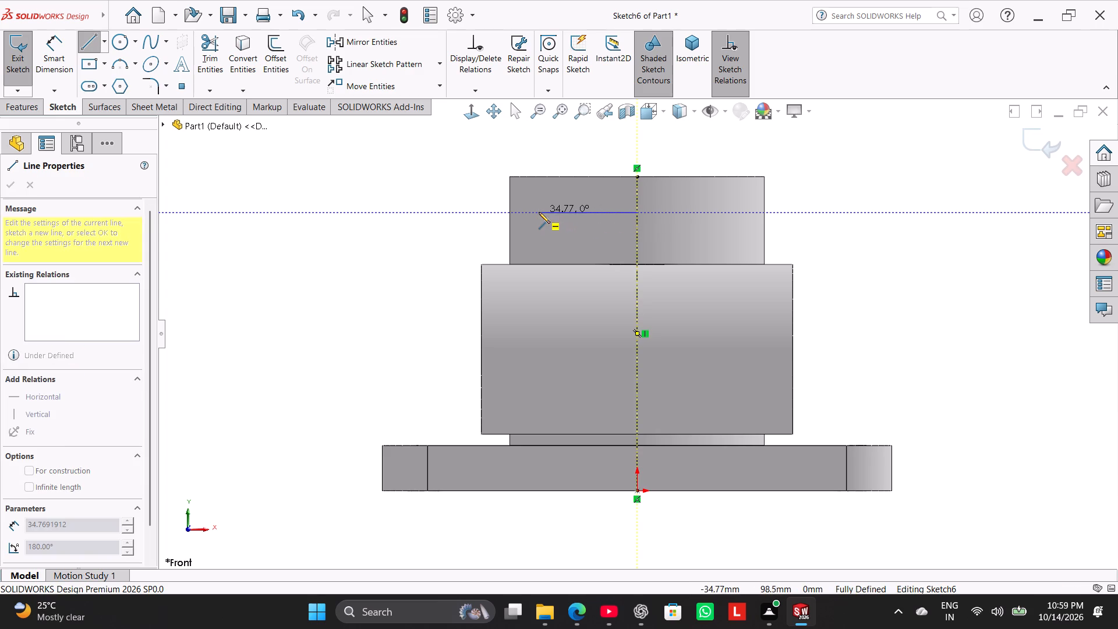
left_click(542, 411)
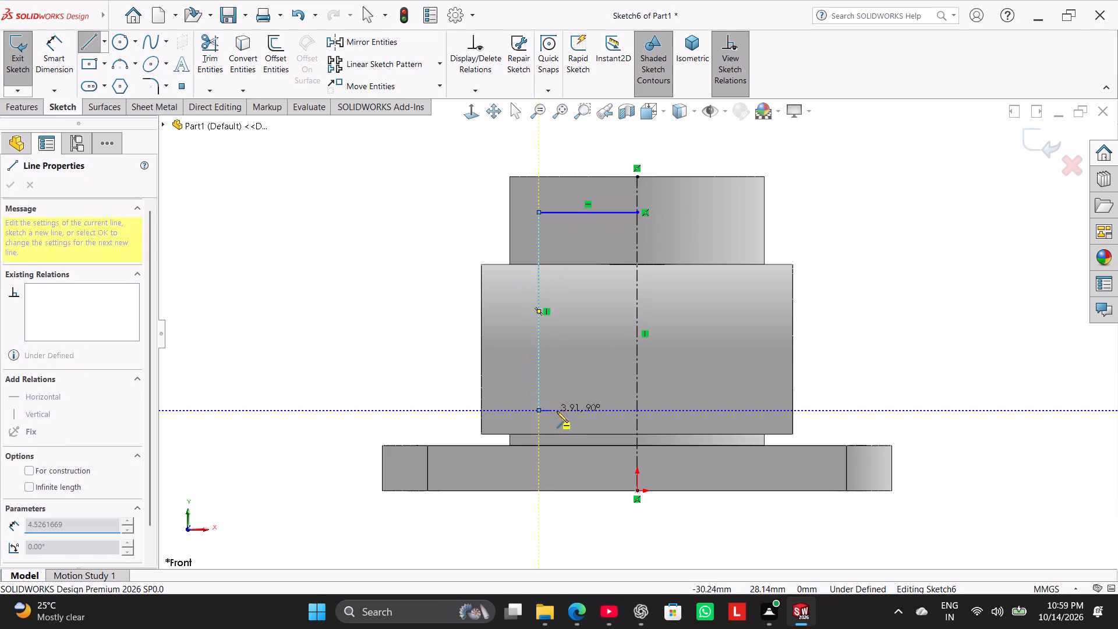
left_click(566, 412)
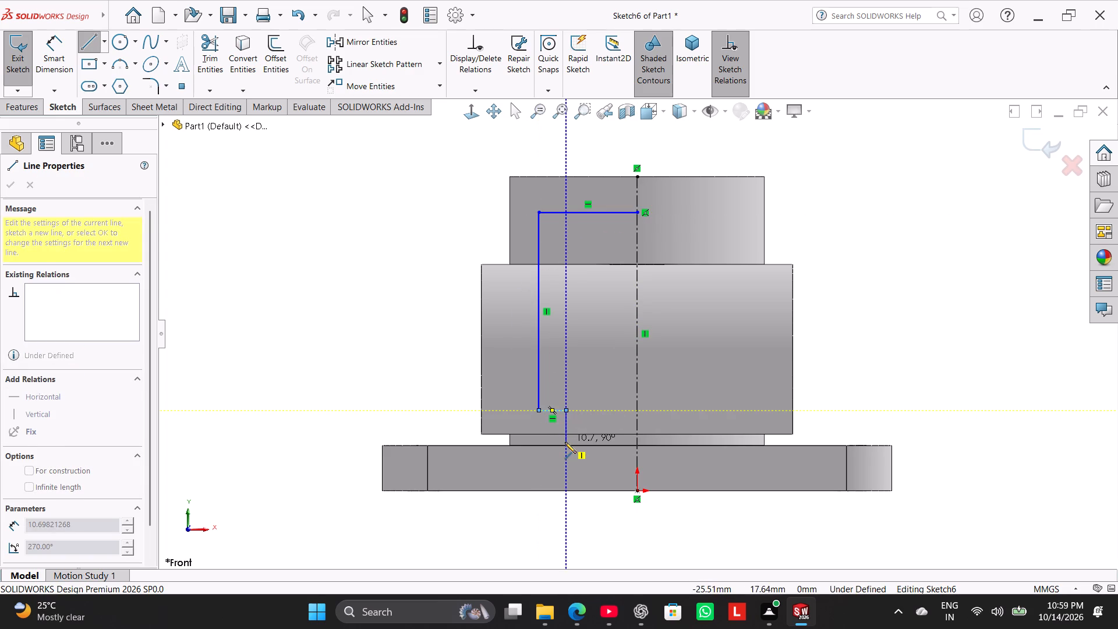
left_click(565, 446)
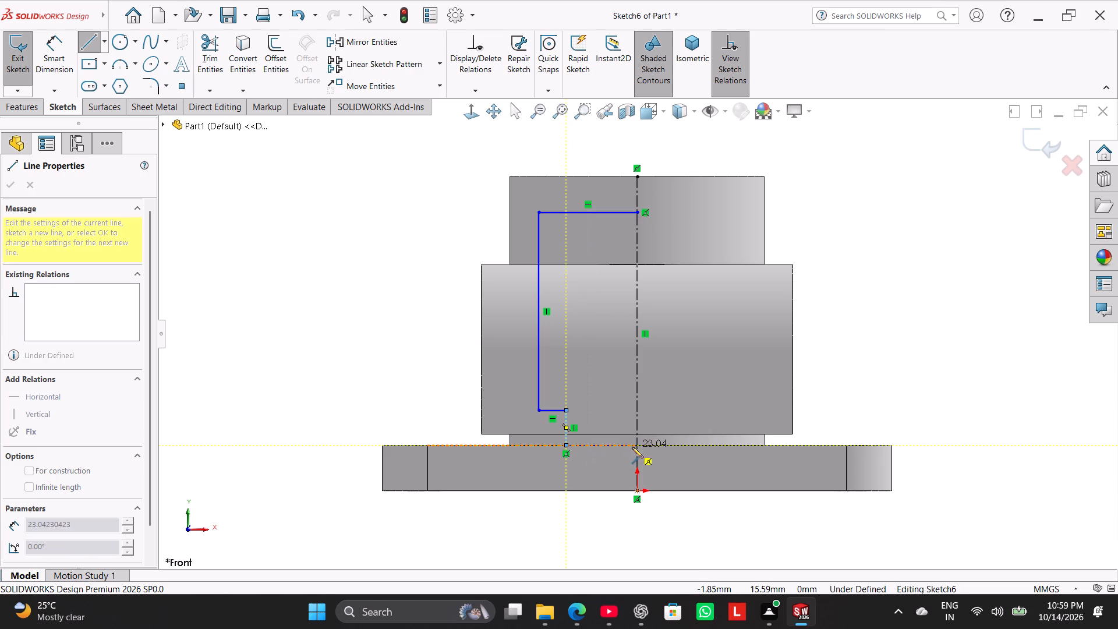
left_click(636, 447)
right_click(475, 387)
left_click(487, 390)
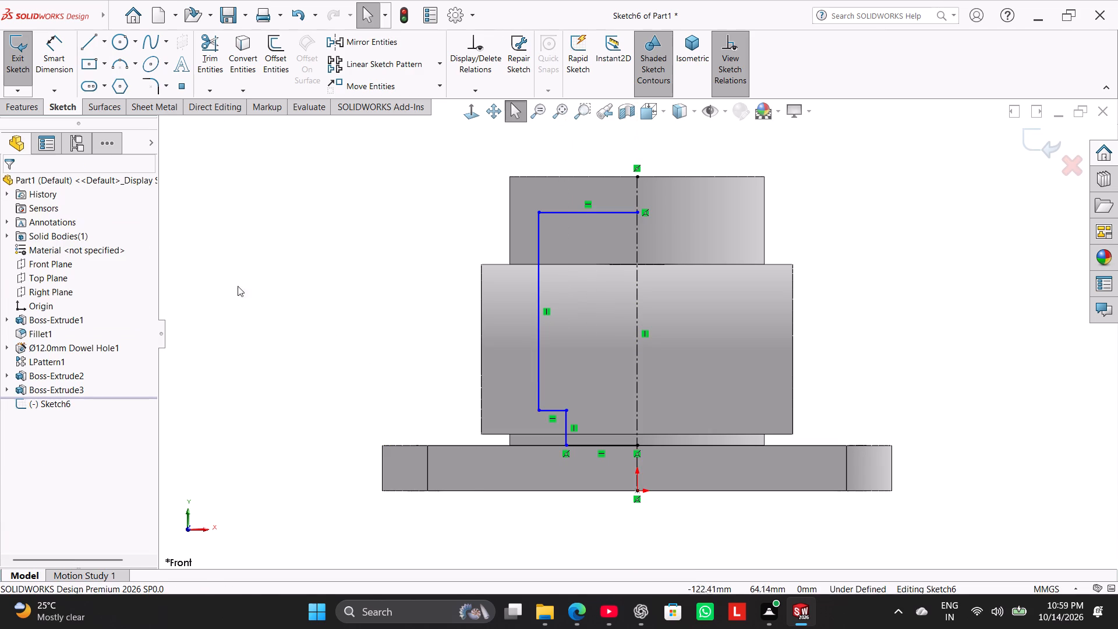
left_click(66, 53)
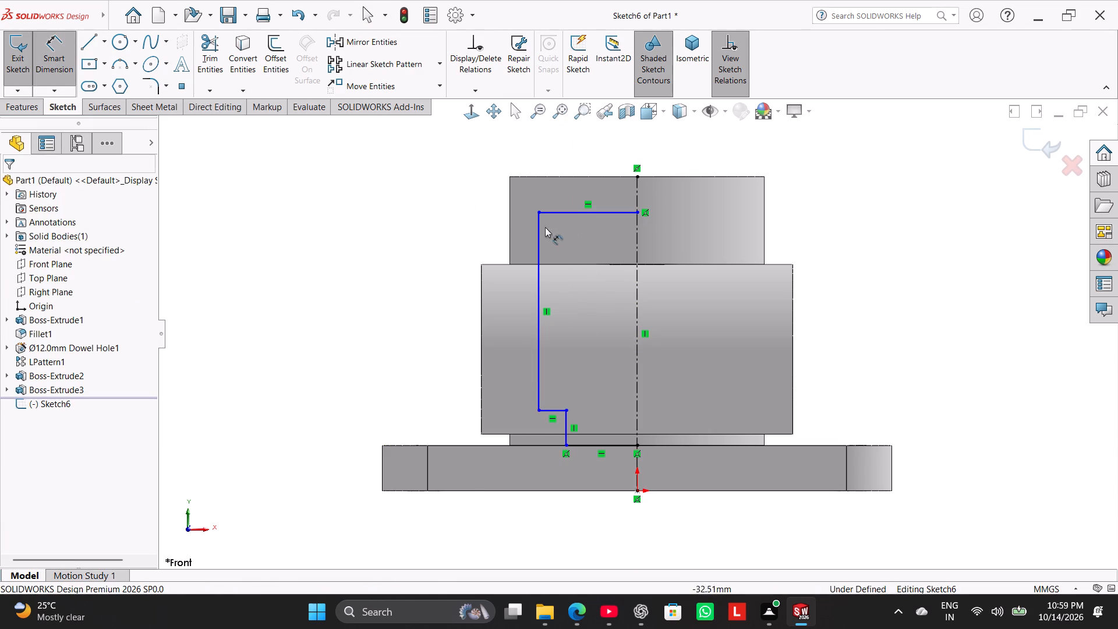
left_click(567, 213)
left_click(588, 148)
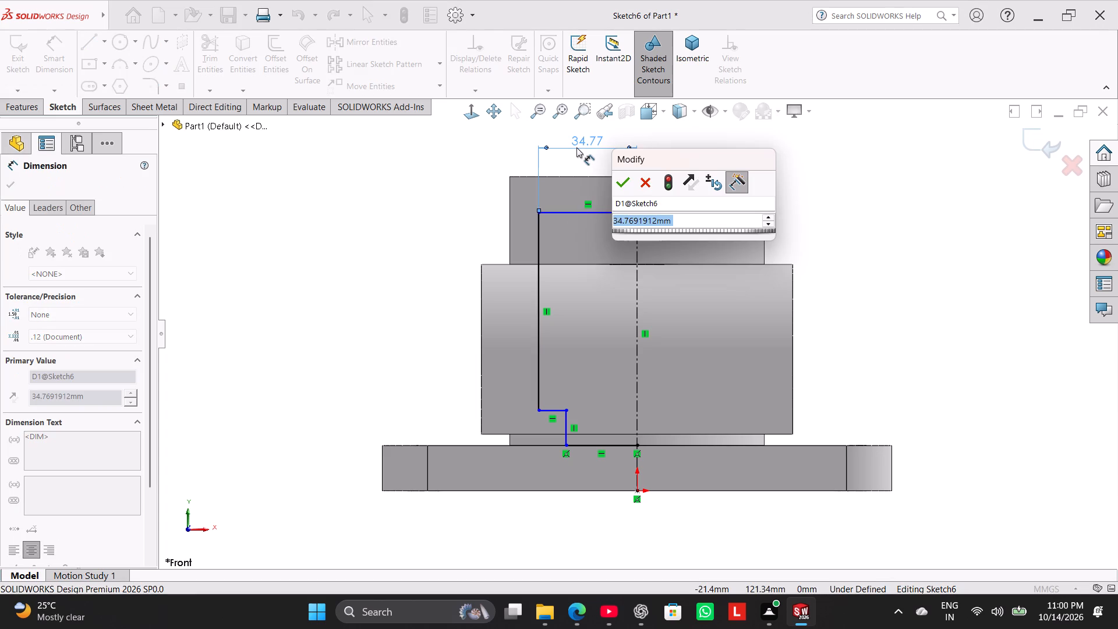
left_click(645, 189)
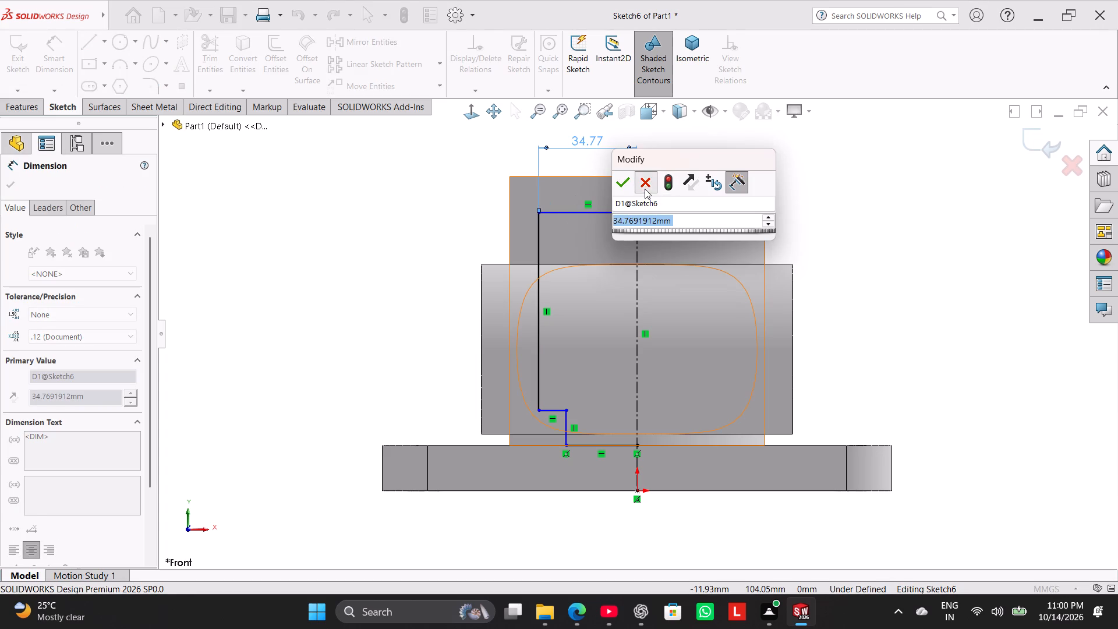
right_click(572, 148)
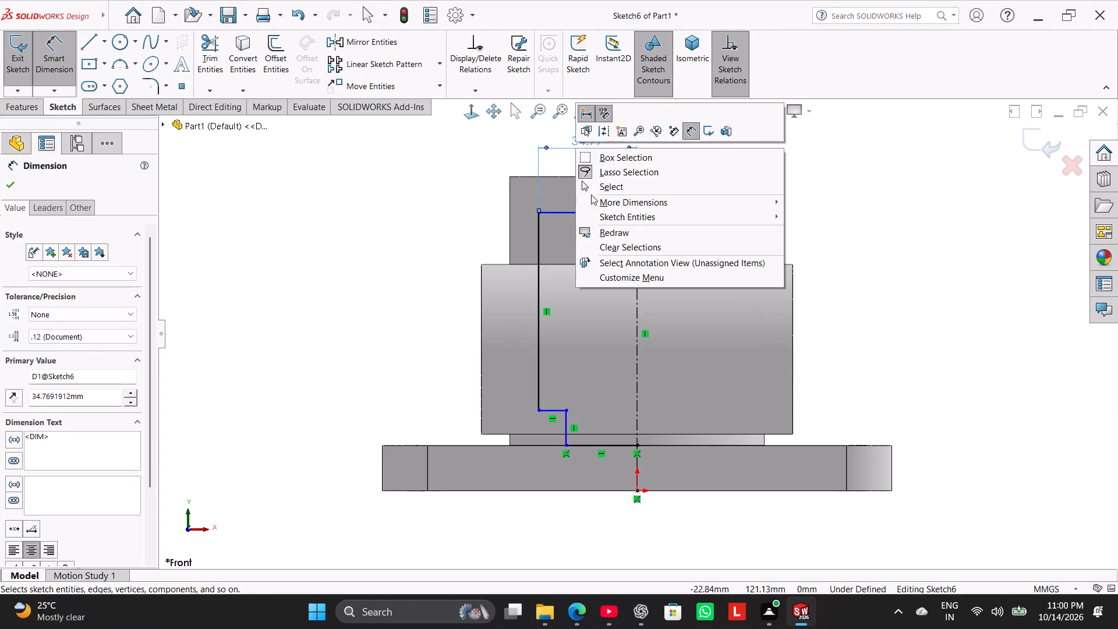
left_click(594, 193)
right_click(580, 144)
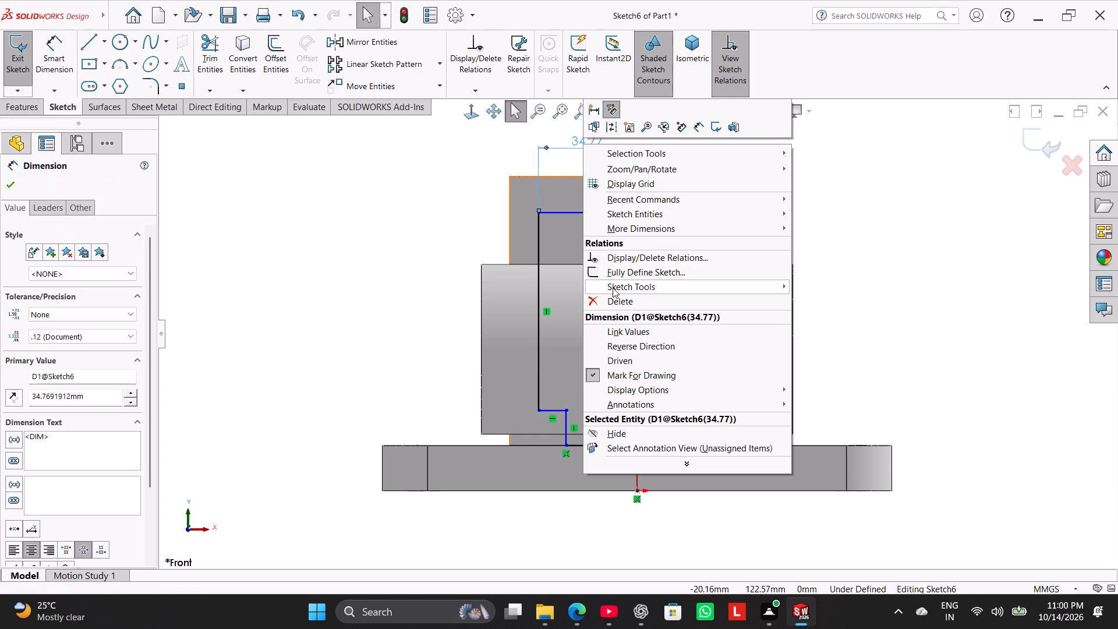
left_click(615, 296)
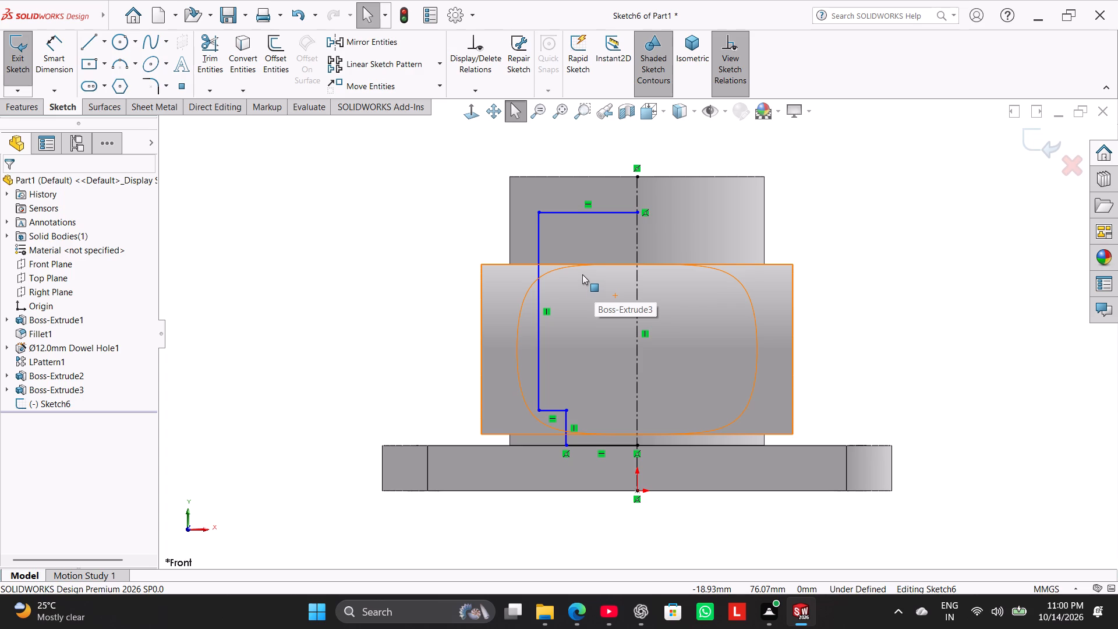
Dimension the distance from the vertical boss's top edge to the profile's top line as 20 mm.
left_click(62, 41)
left_click(572, 210)
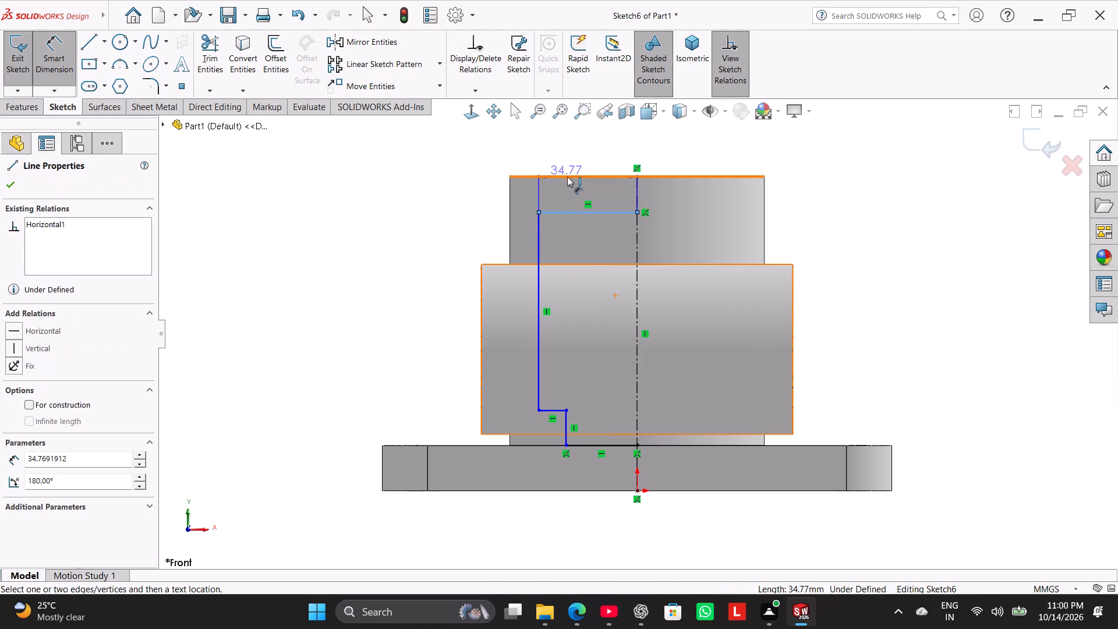
left_click(567, 176)
left_click(448, 205)
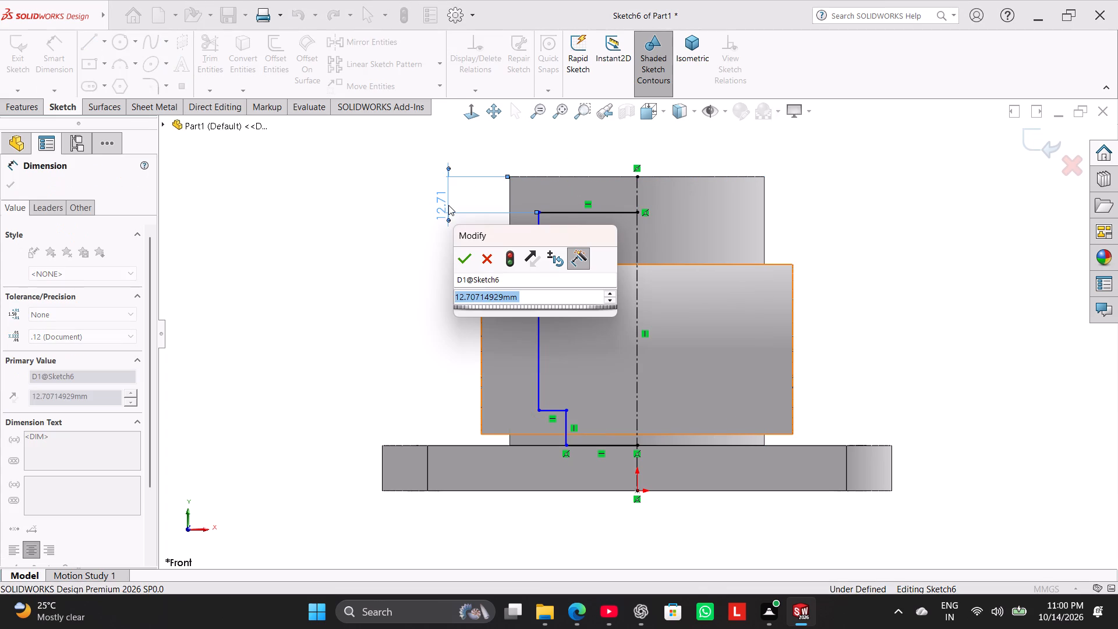
type("20")
key("Return")
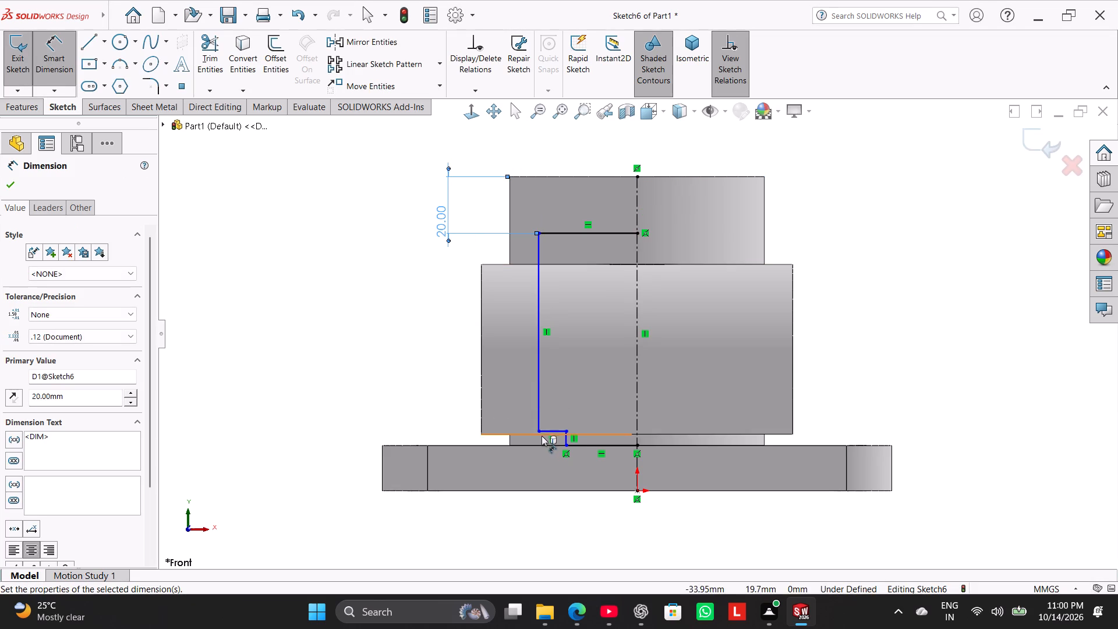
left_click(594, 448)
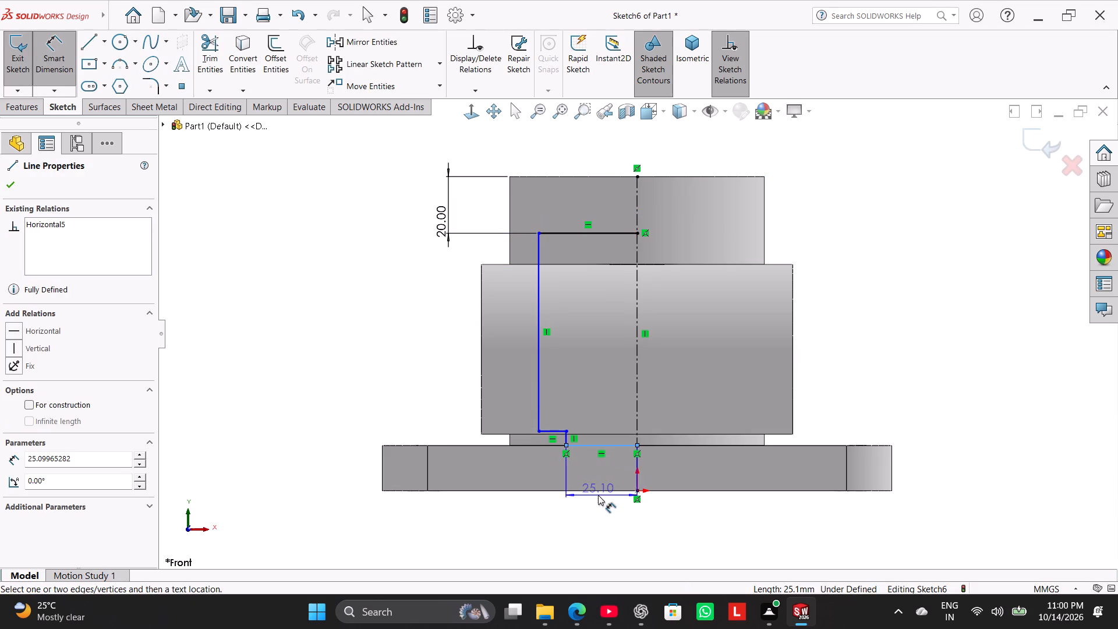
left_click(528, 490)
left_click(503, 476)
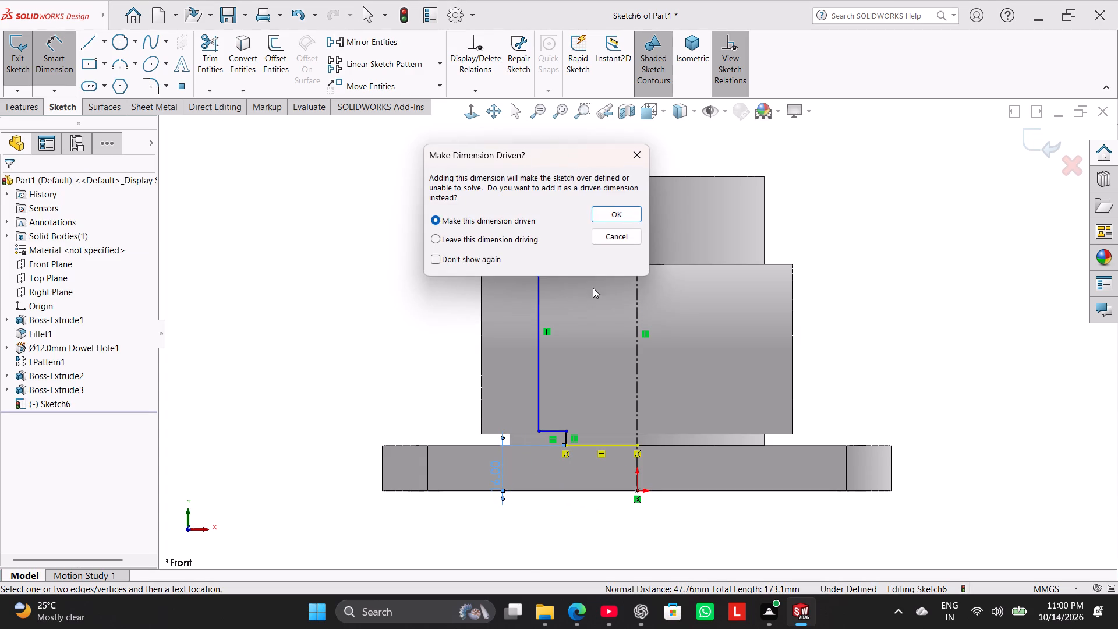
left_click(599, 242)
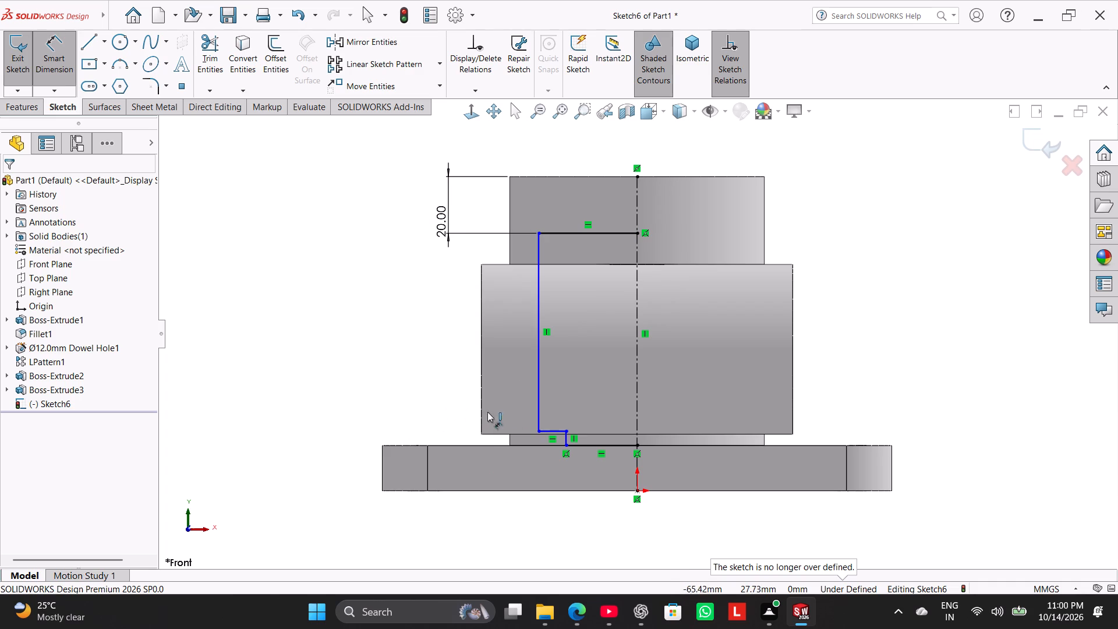
Dimension the height of the profile's step line above the base plate's bottom edge as 25 mm.
left_click(551, 429)
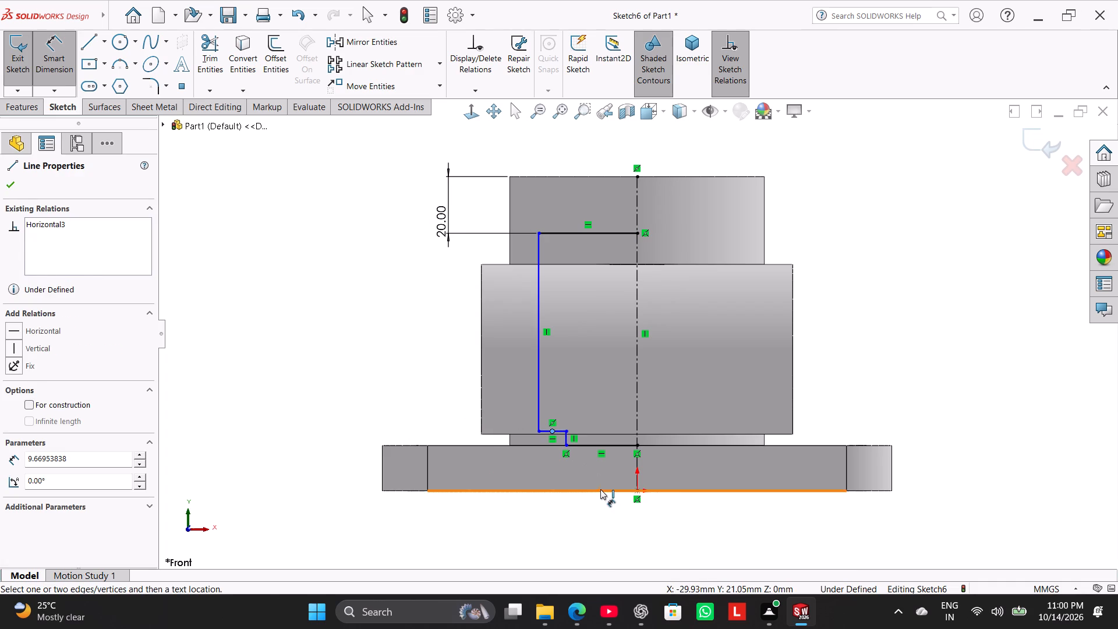
left_click(600, 489)
left_click(327, 453)
type("25")
key("Return")
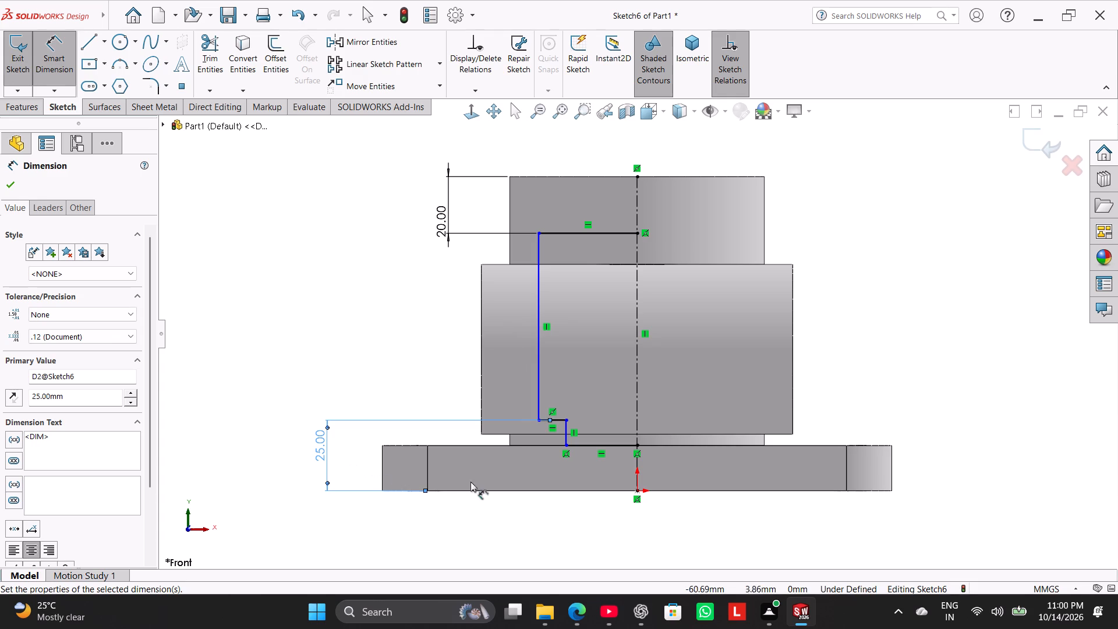
Dimension the short lower vertical line across the centerline as a doubled distance of 60 mm.
left_click(562, 434)
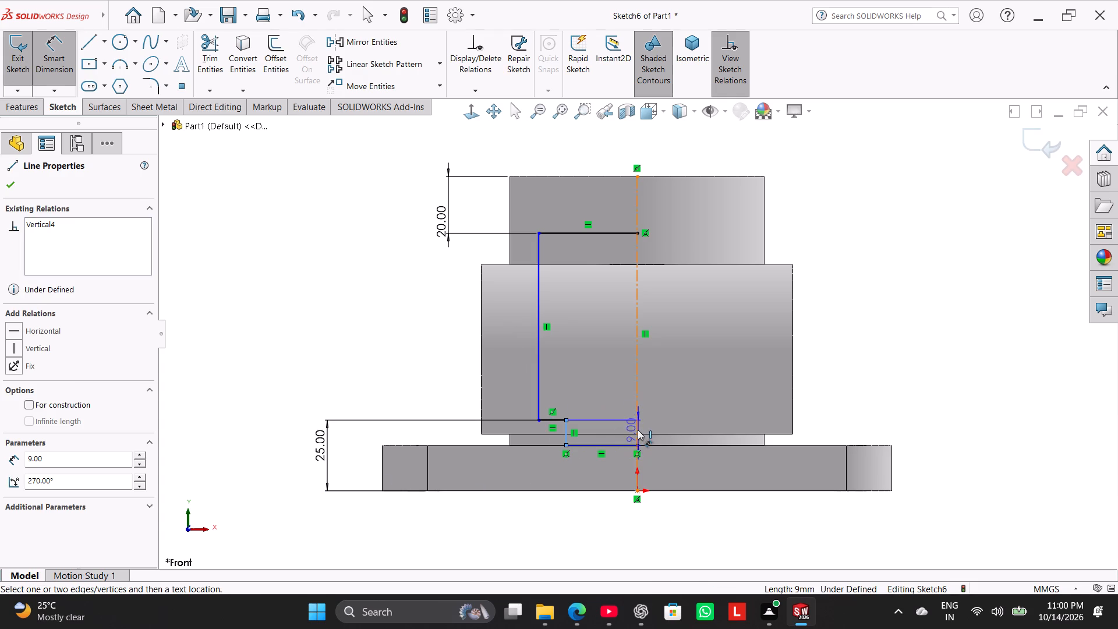
left_click(638, 429)
left_click(656, 539)
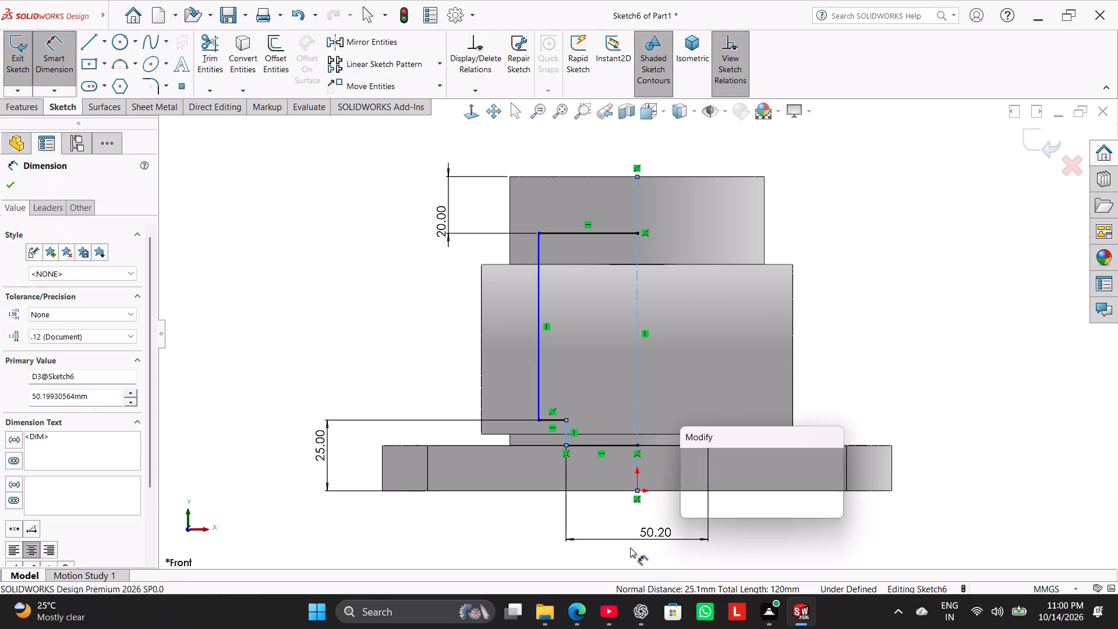
type("60")
key("Return")
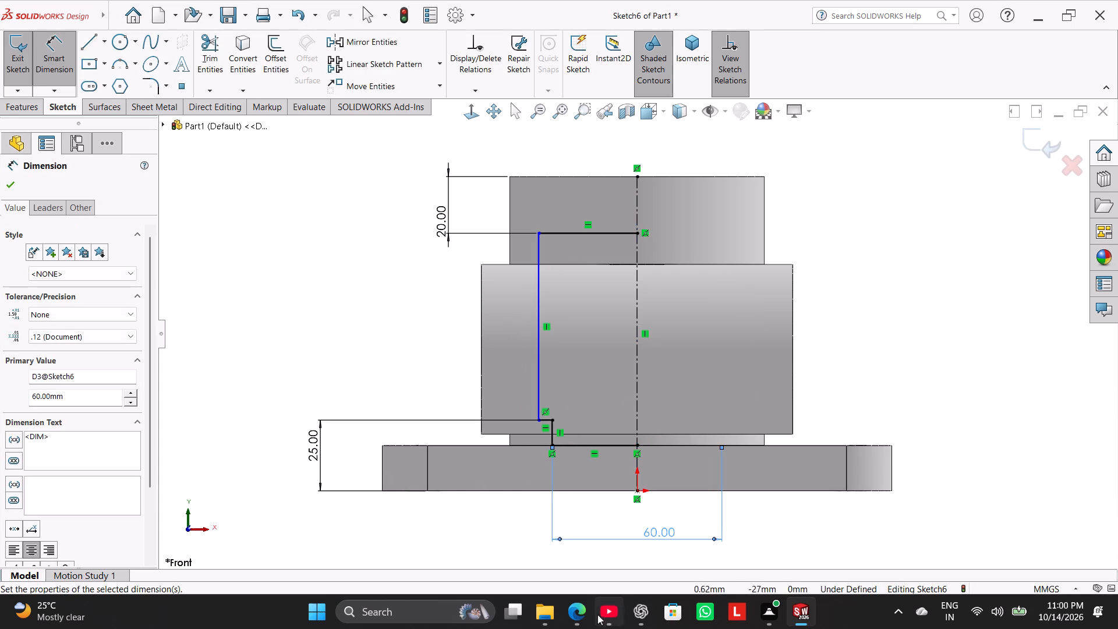
Dimension the long upper vertical line across the centerline as a doubled distance of 80 mm.
left_click(539, 357)
left_click(638, 371)
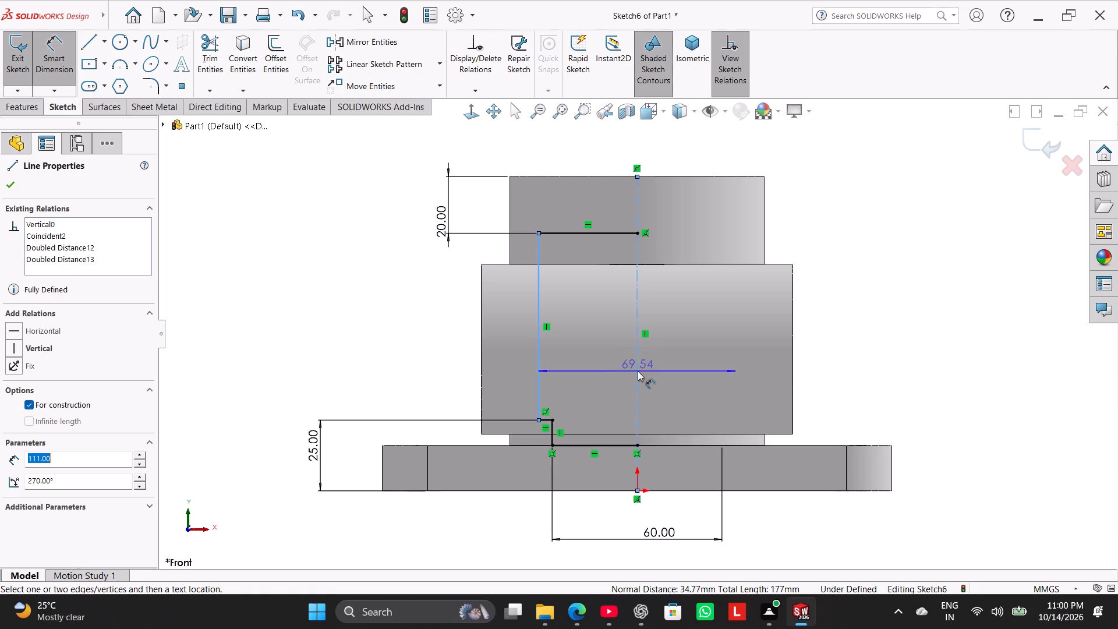
left_click(637, 375)
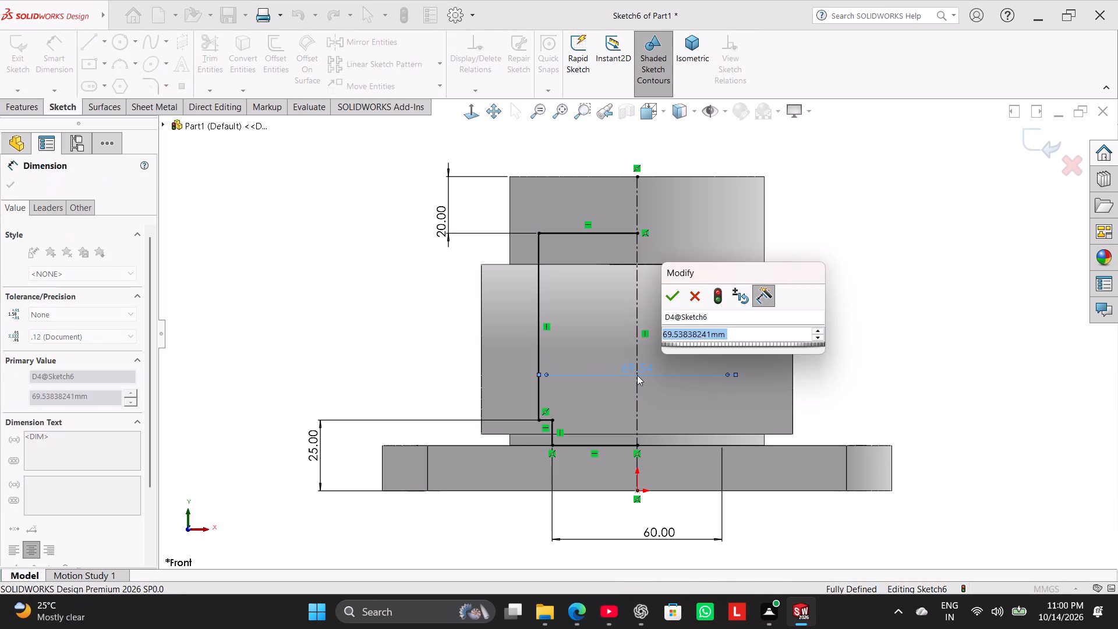
type("80")
key("Return")
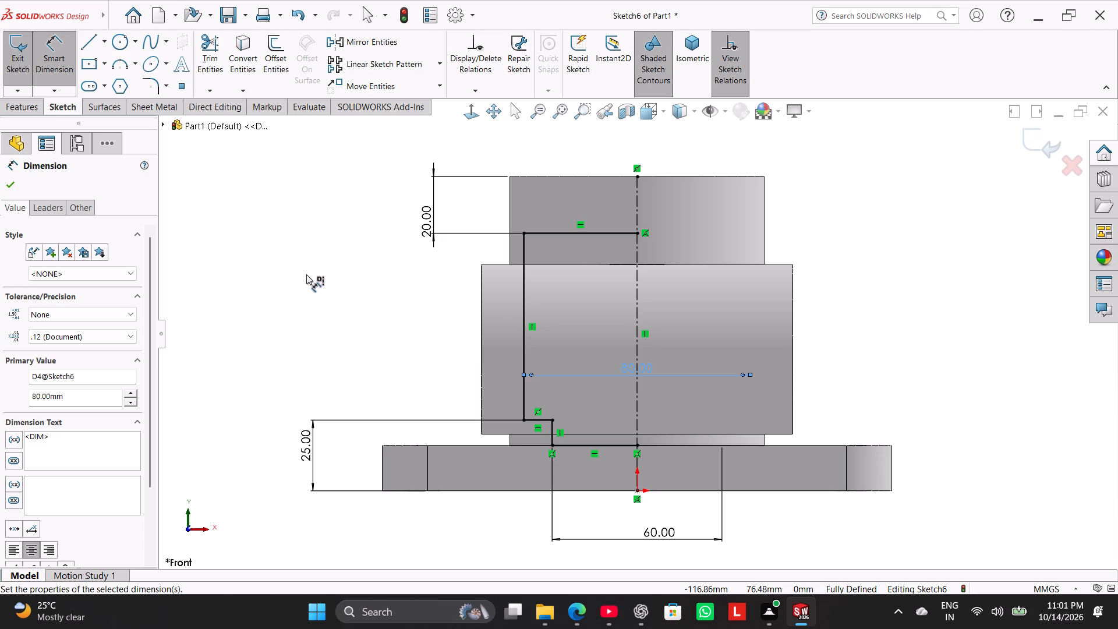
Set the profile's lower doubled-distance dimension to 50 mm and leave the dimension command.
double_click(659, 529)
type("50")
key("Return")
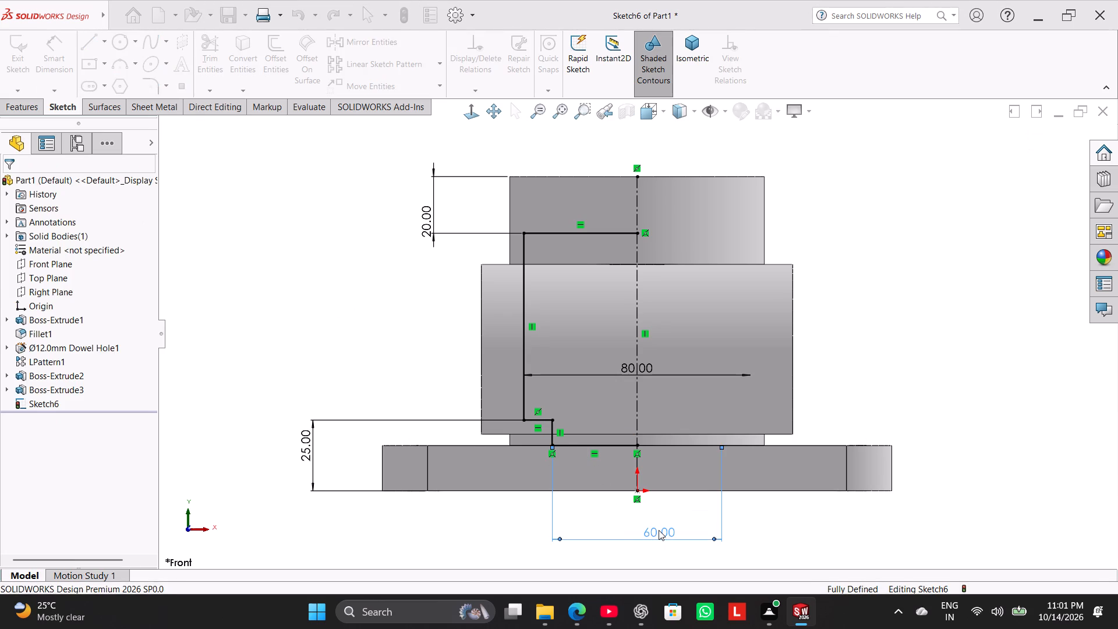
right_click(270, 262)
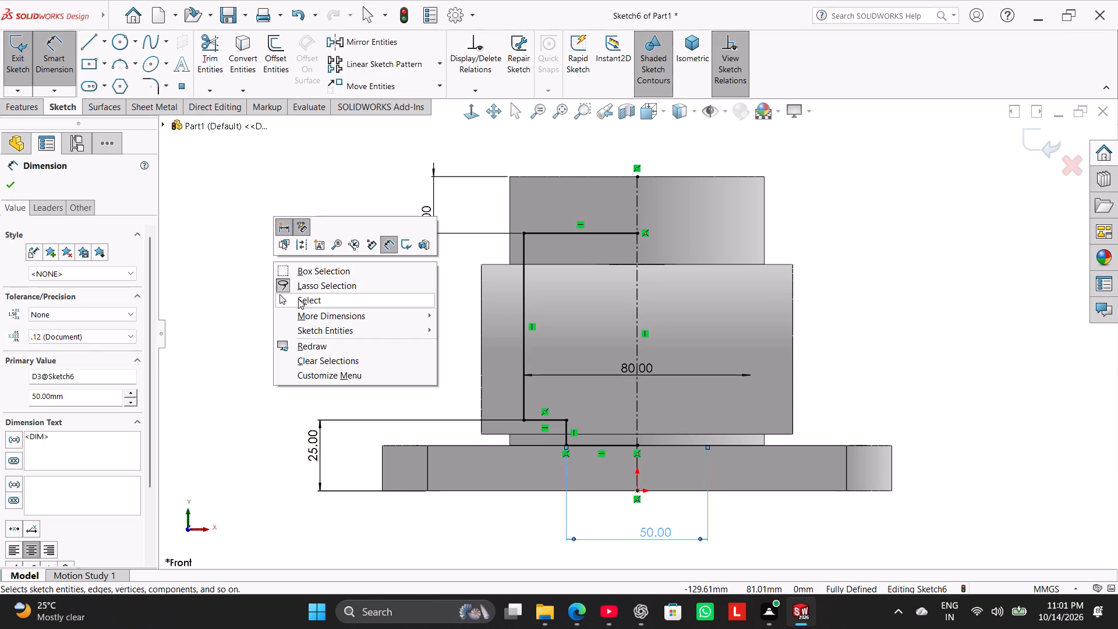
left_click(298, 299)
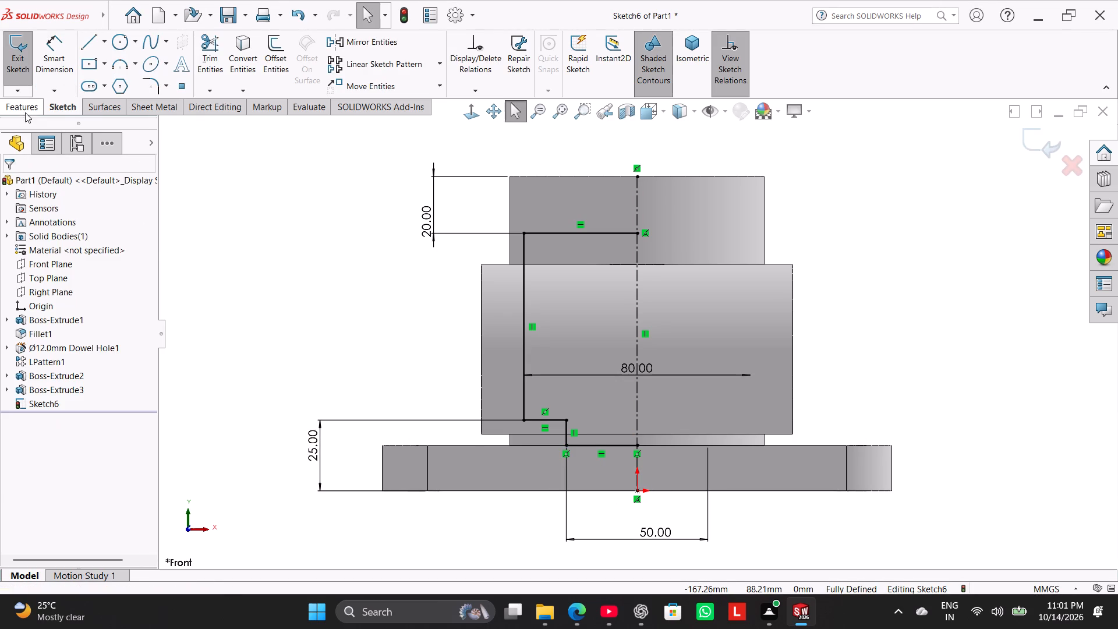
Revolve-cut the stepped profile 360 degrees about the vertical centerline, letting the open sketch be closed automatically.
left_click(25, 112)
left_click(279, 62)
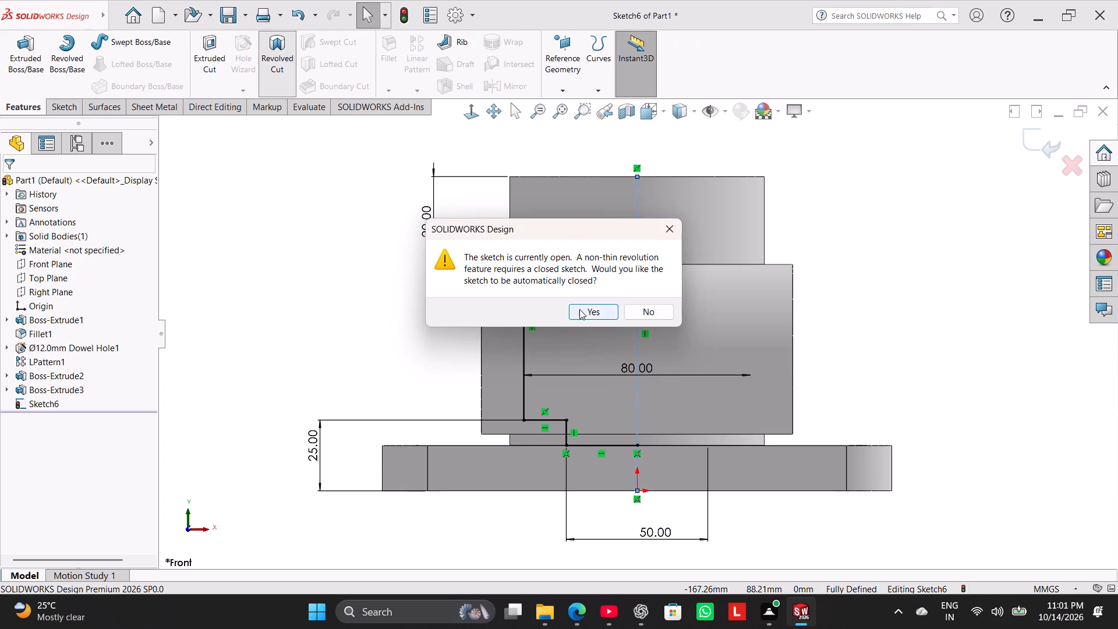
left_click(579, 309)
middle_click_drag(293, 316, 334, 373)
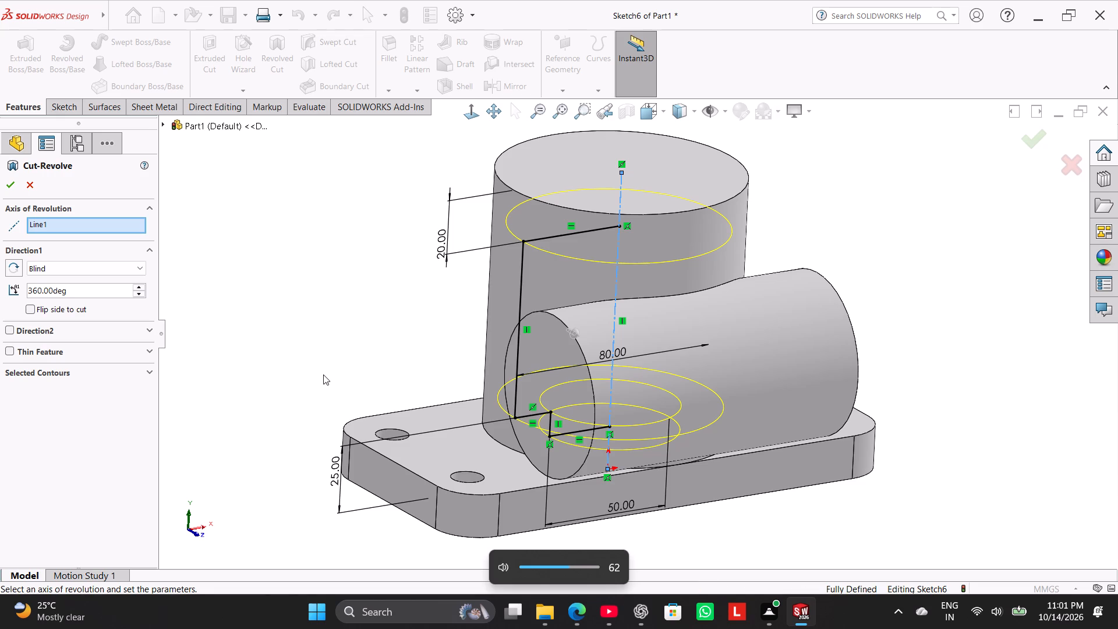
left_click(5, 186)
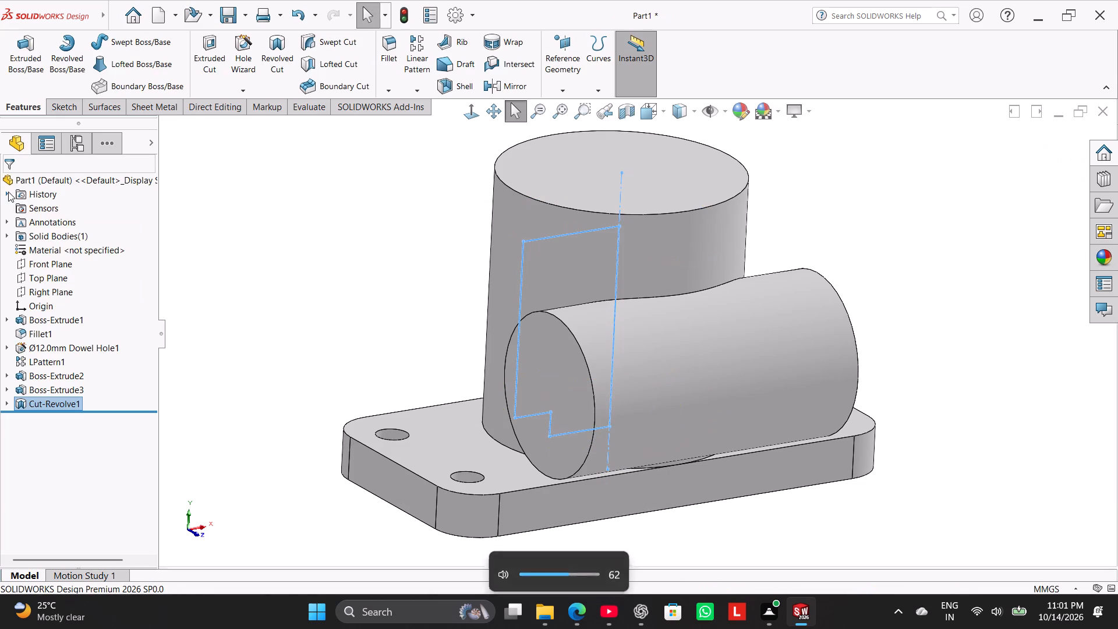
Examine the internal stepped cavity with a temporary section view through the Front Plane, without keeping the section.
left_click(360, 296)
middle_click_drag(360, 296, 380, 424)
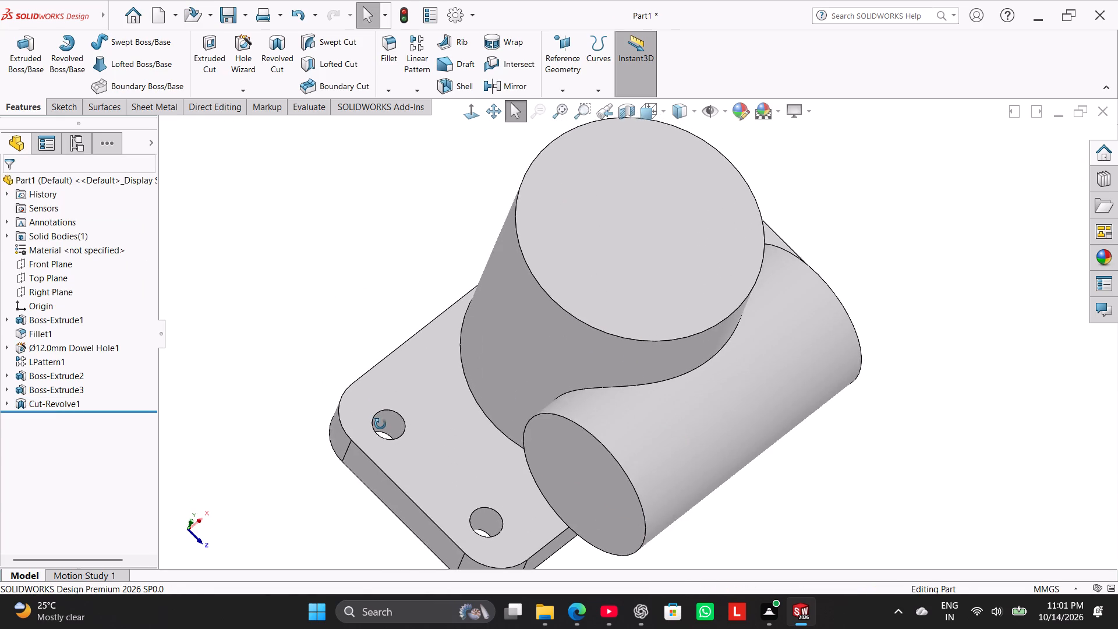
middle_click_drag(380, 424, 387, 387)
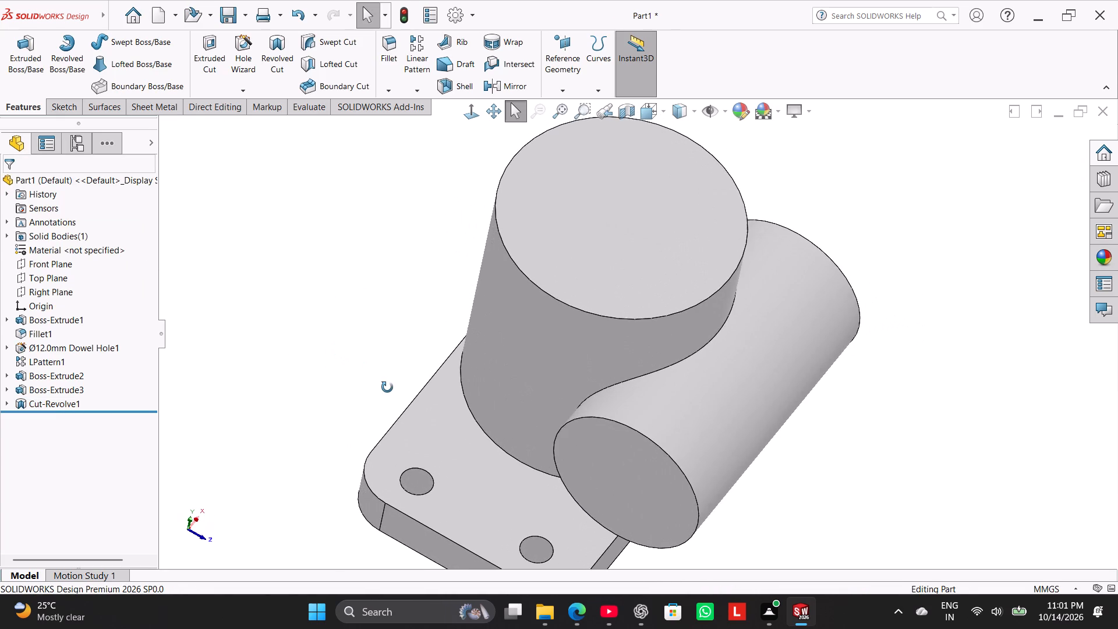
middle_click_drag(387, 387, 383, 276)
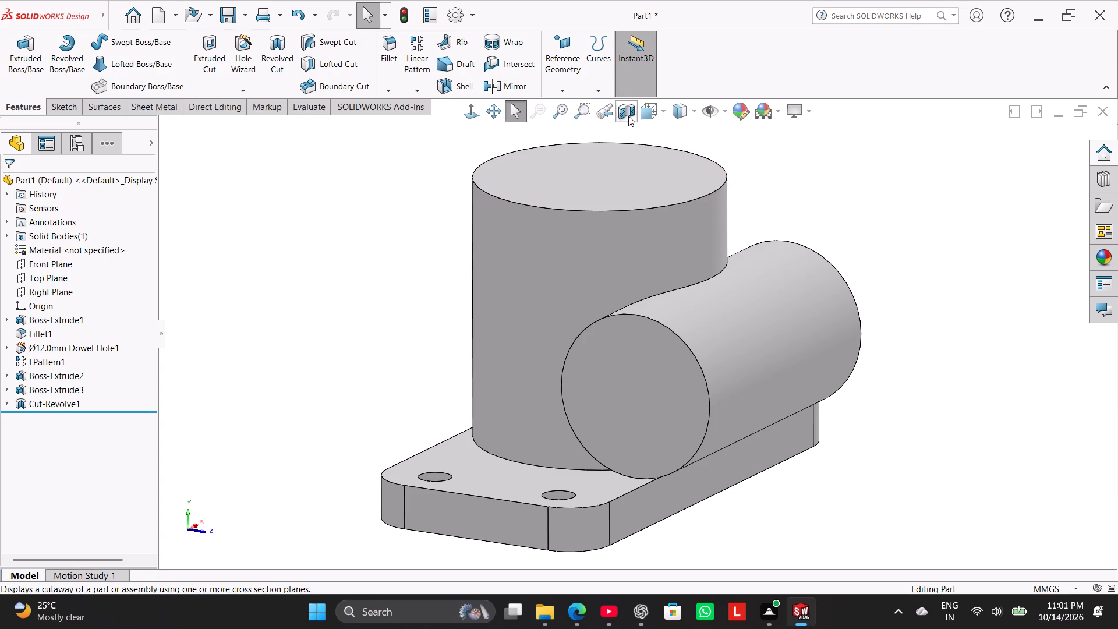
left_click(628, 116)
middle_click_drag(398, 367, 366, 318)
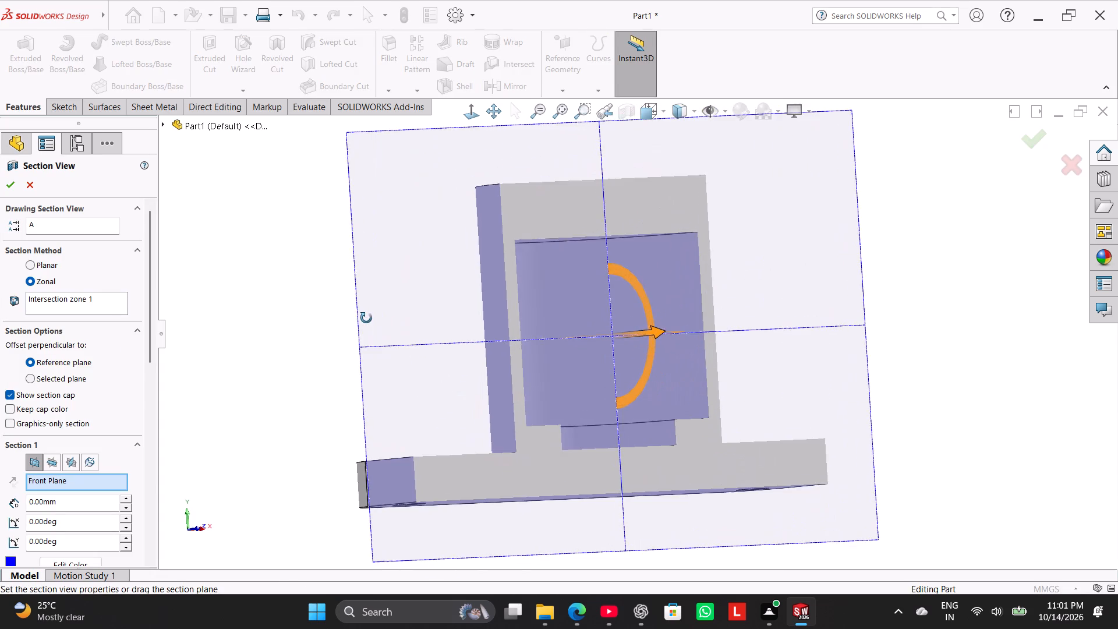
middle_click_drag(366, 318, 388, 349)
left_click(37, 179)
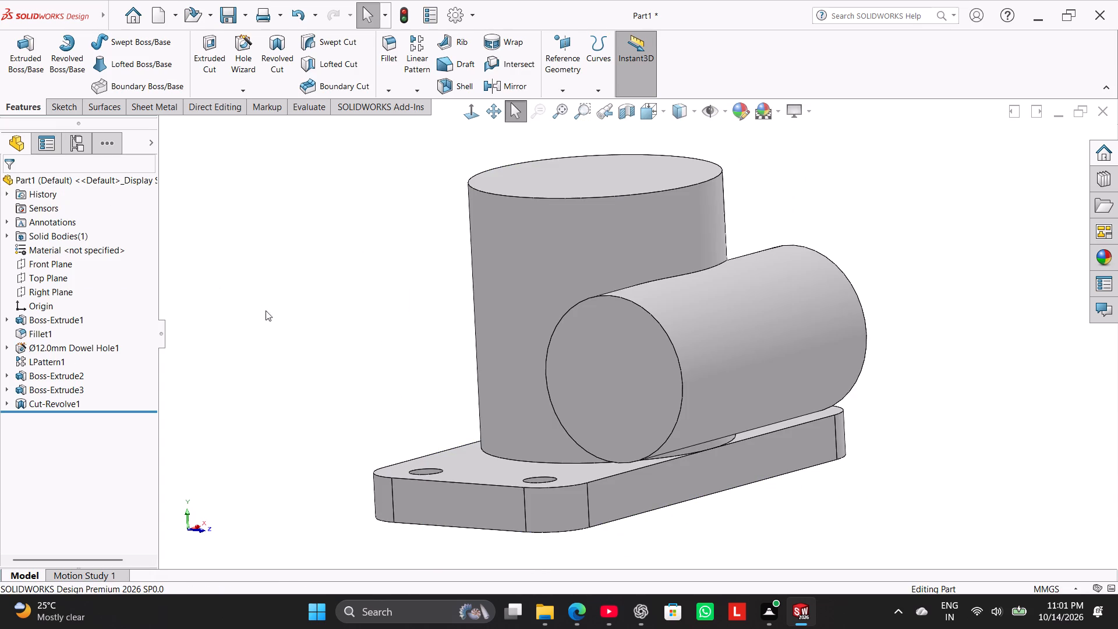
Orient the part to the isometric view and inspect the cavity again in a temporary Front Plane section.
right_click_drag(283, 326, 440, 262)
middle_click_drag(457, 286, 467, 328)
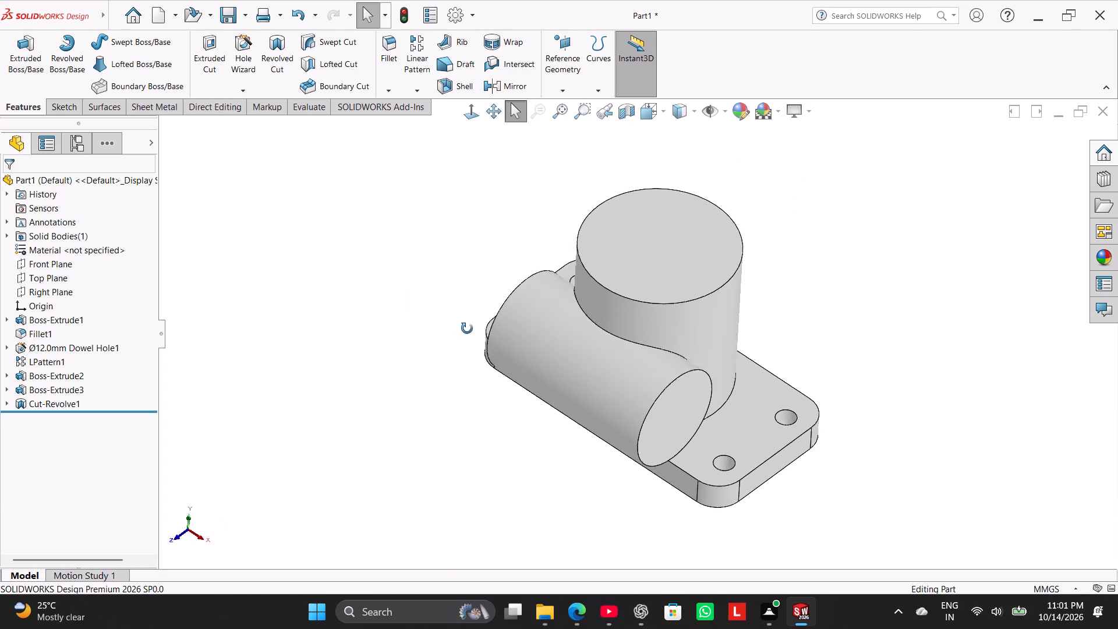
middle_click_drag(467, 328, 485, 380)
right_click_drag(378, 365, 418, 295)
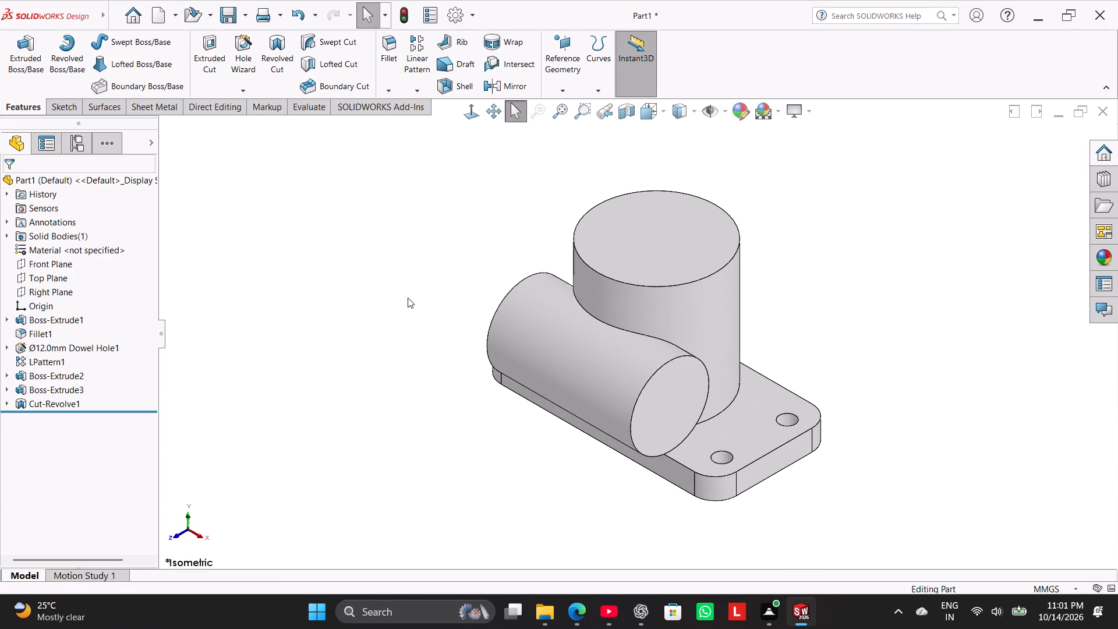
left_click(621, 107)
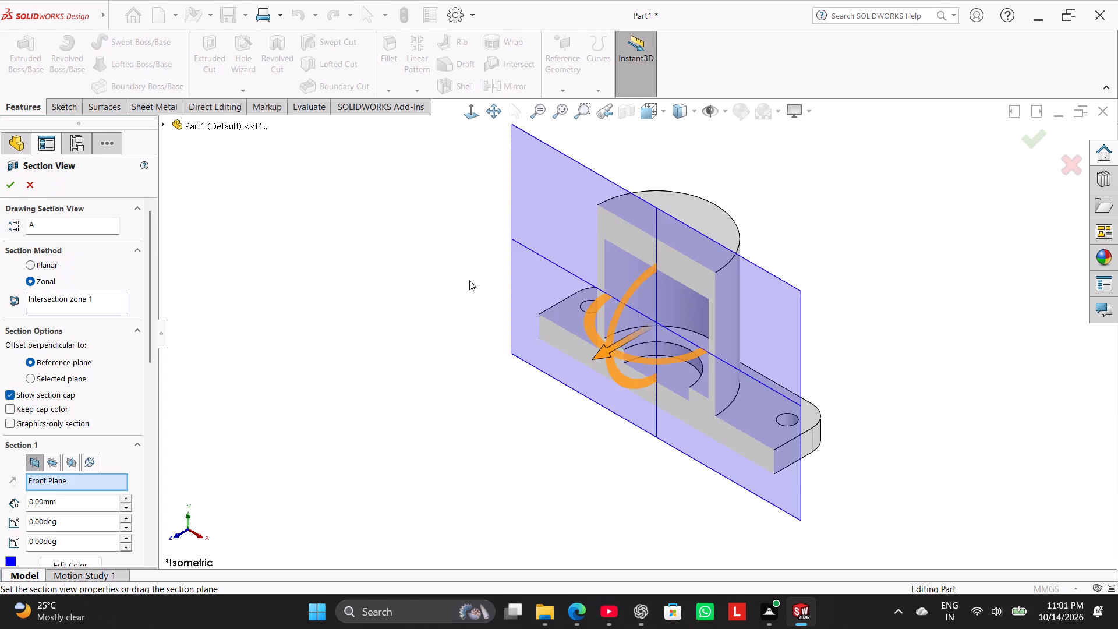
middle_click_drag(478, 276, 543, 220)
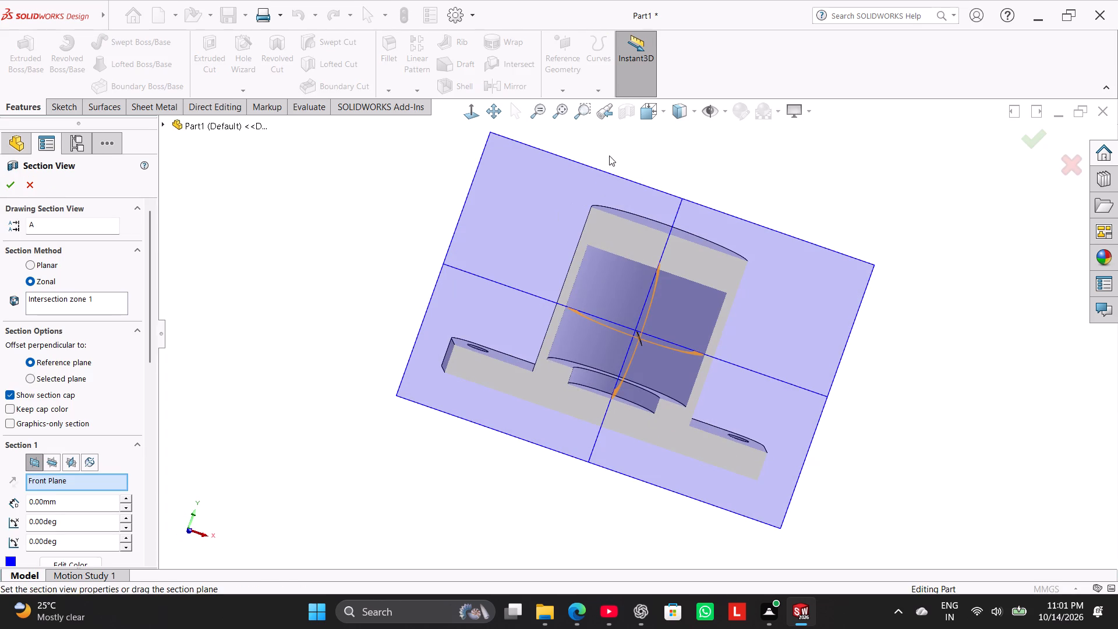
left_click(37, 184)
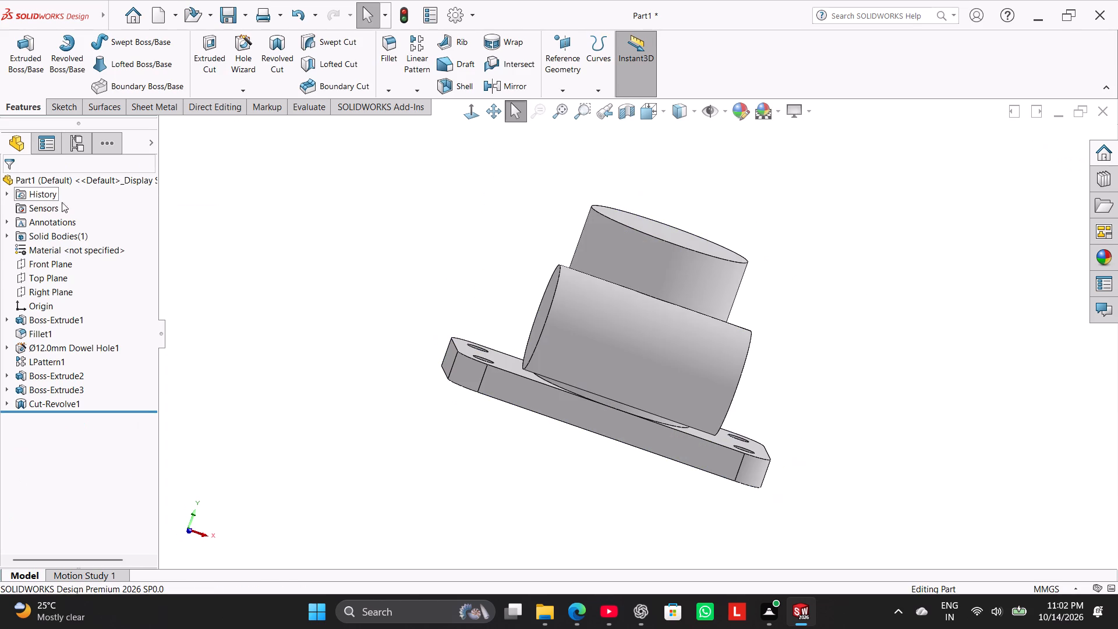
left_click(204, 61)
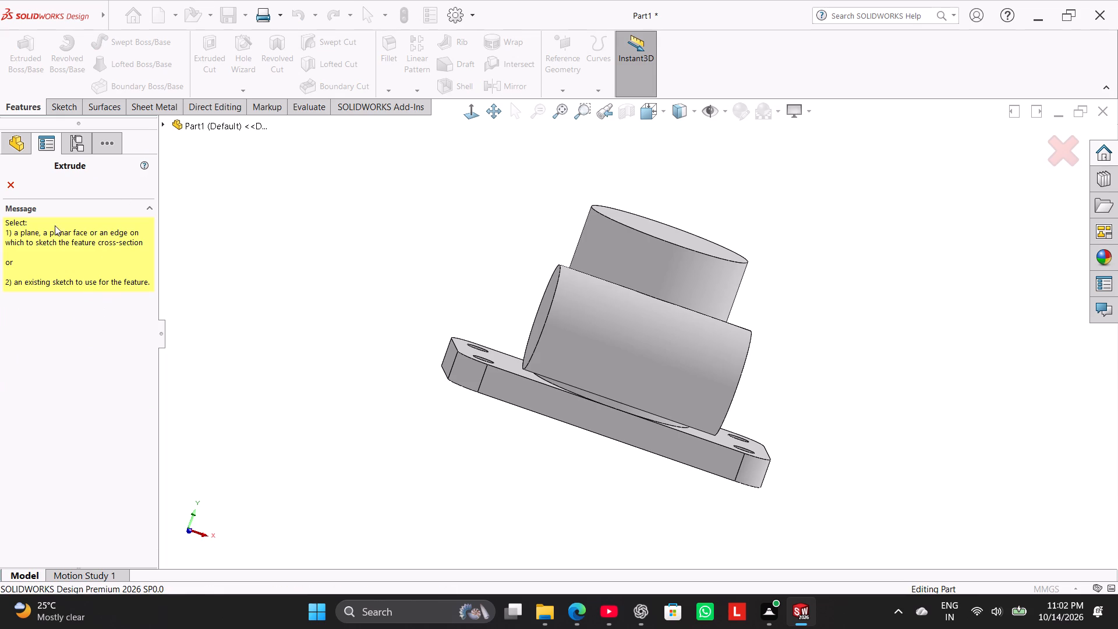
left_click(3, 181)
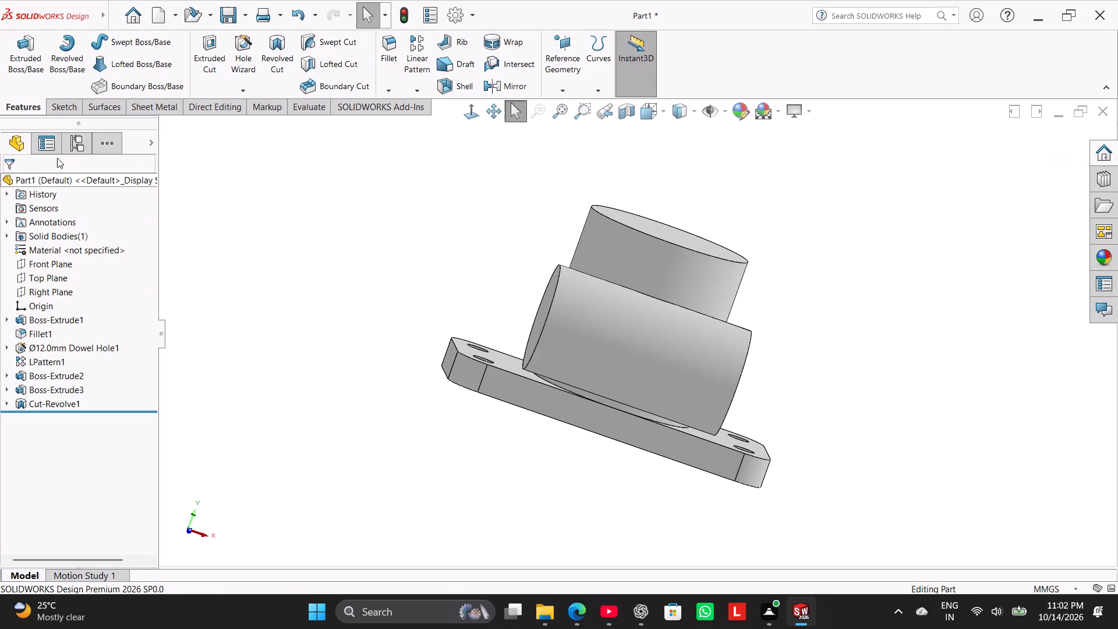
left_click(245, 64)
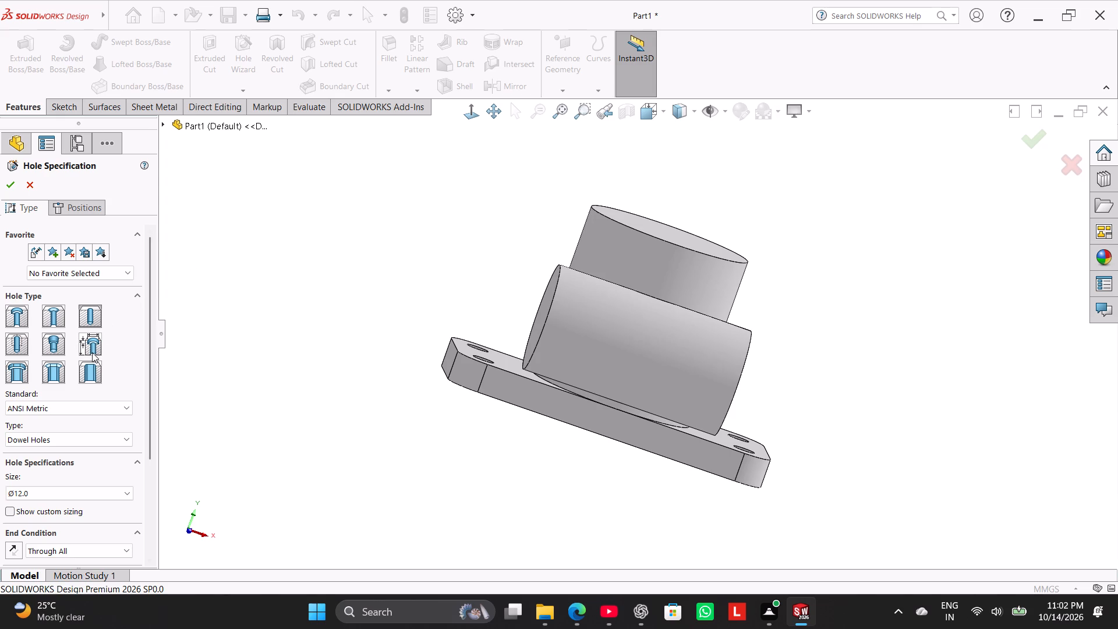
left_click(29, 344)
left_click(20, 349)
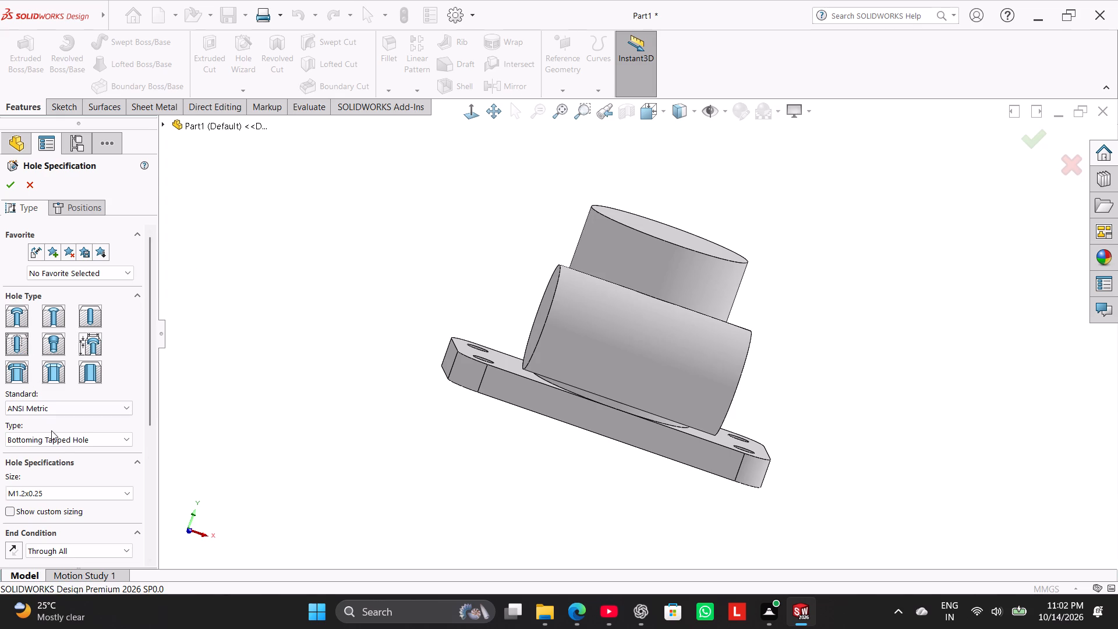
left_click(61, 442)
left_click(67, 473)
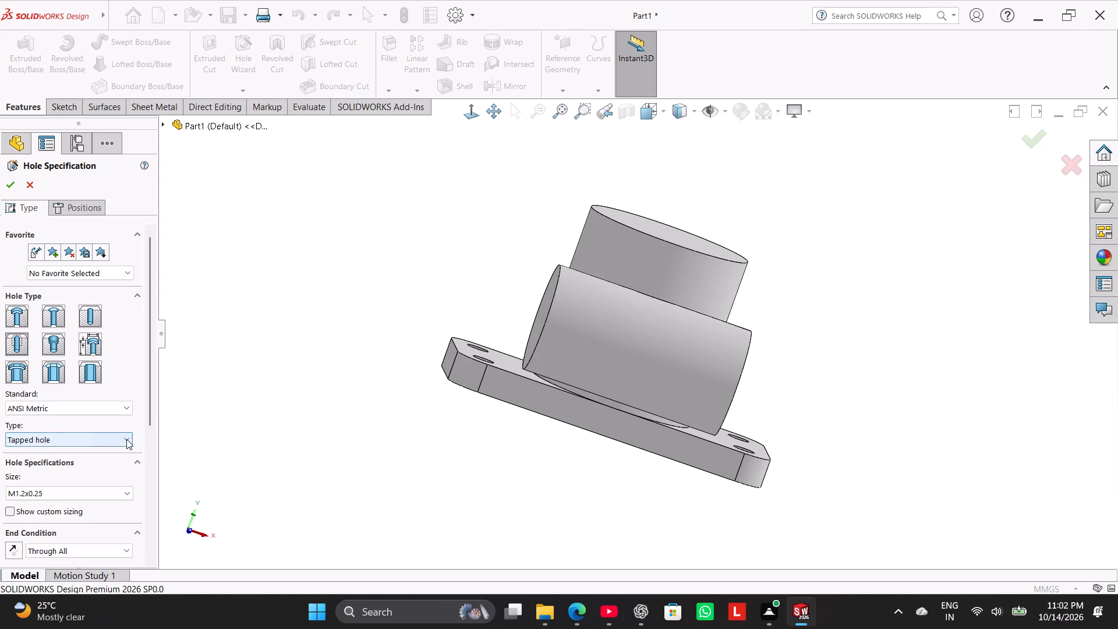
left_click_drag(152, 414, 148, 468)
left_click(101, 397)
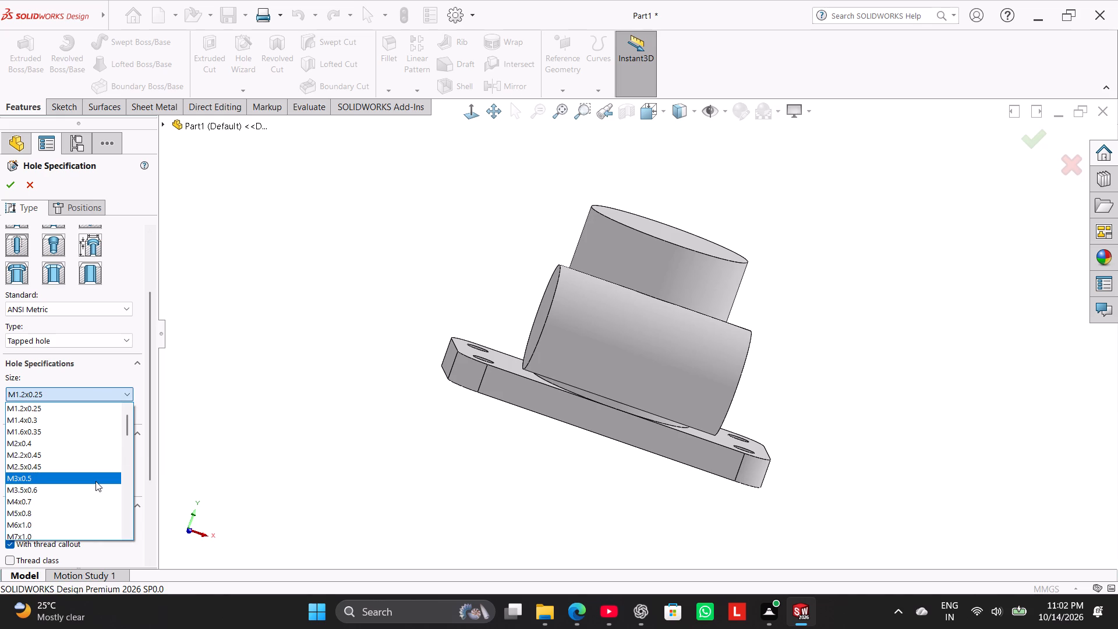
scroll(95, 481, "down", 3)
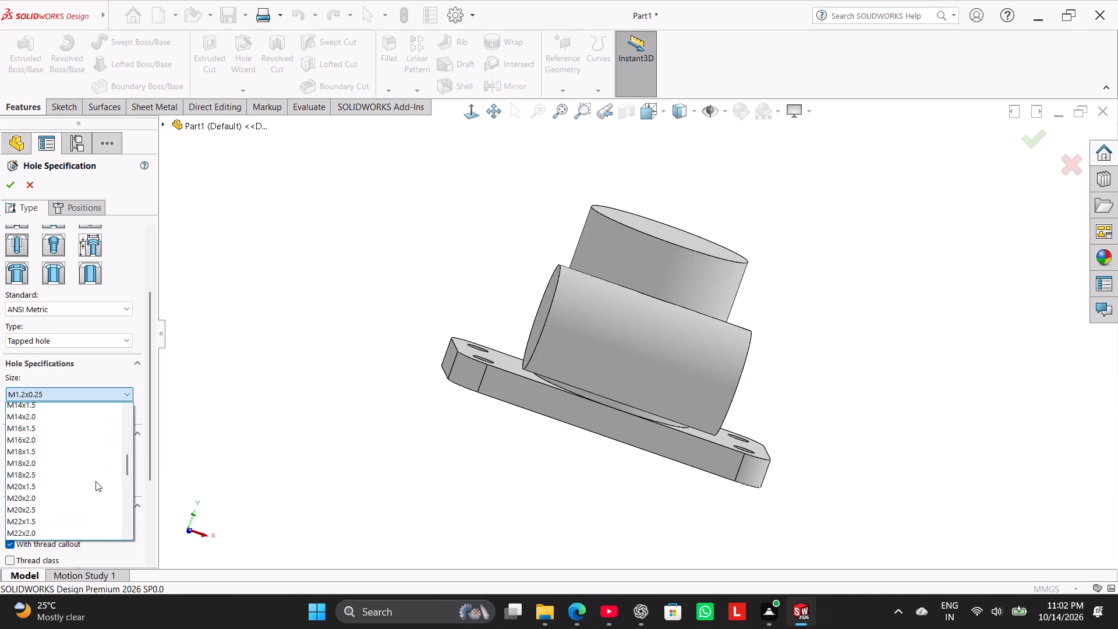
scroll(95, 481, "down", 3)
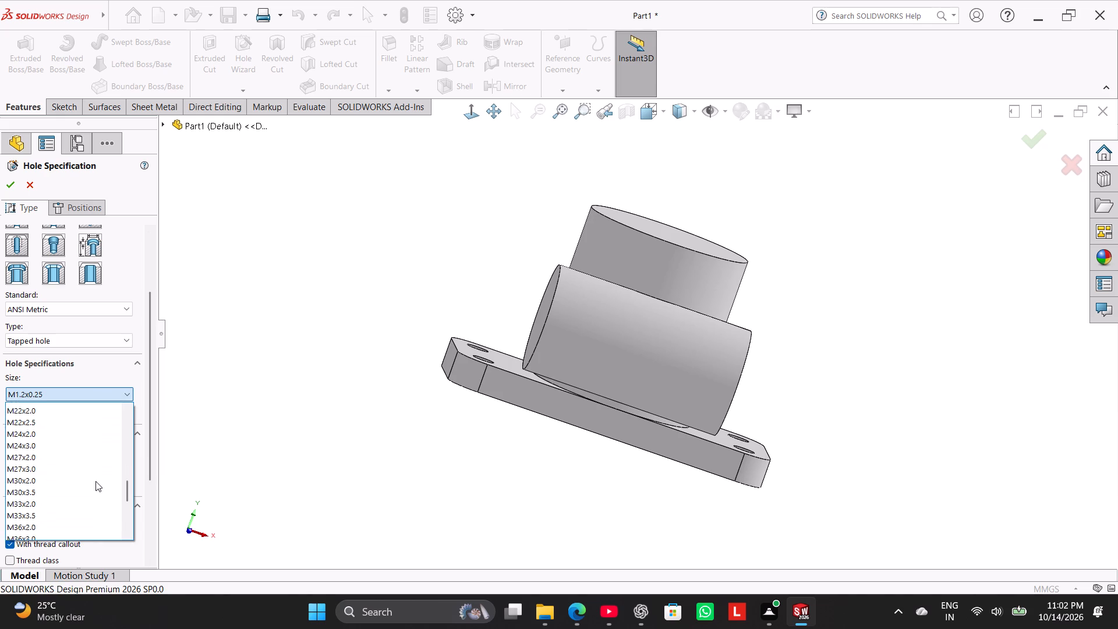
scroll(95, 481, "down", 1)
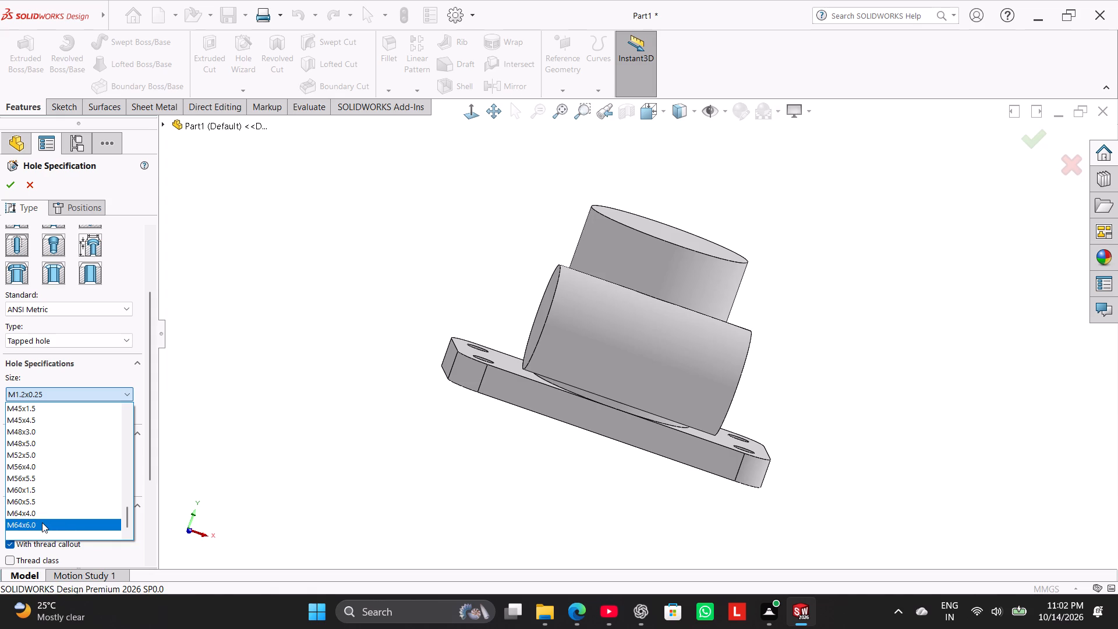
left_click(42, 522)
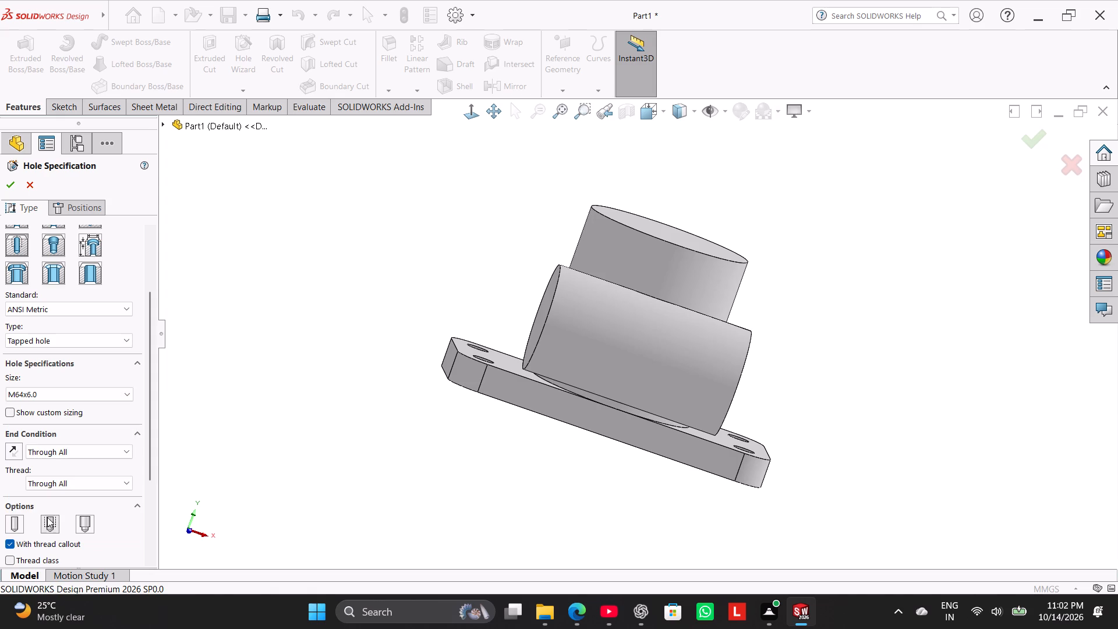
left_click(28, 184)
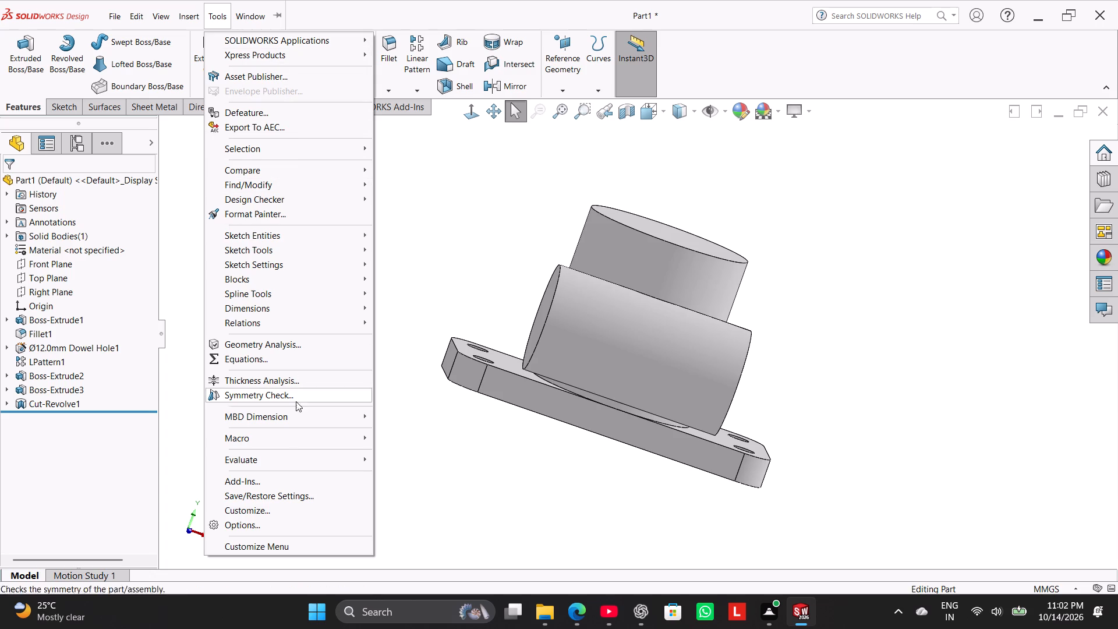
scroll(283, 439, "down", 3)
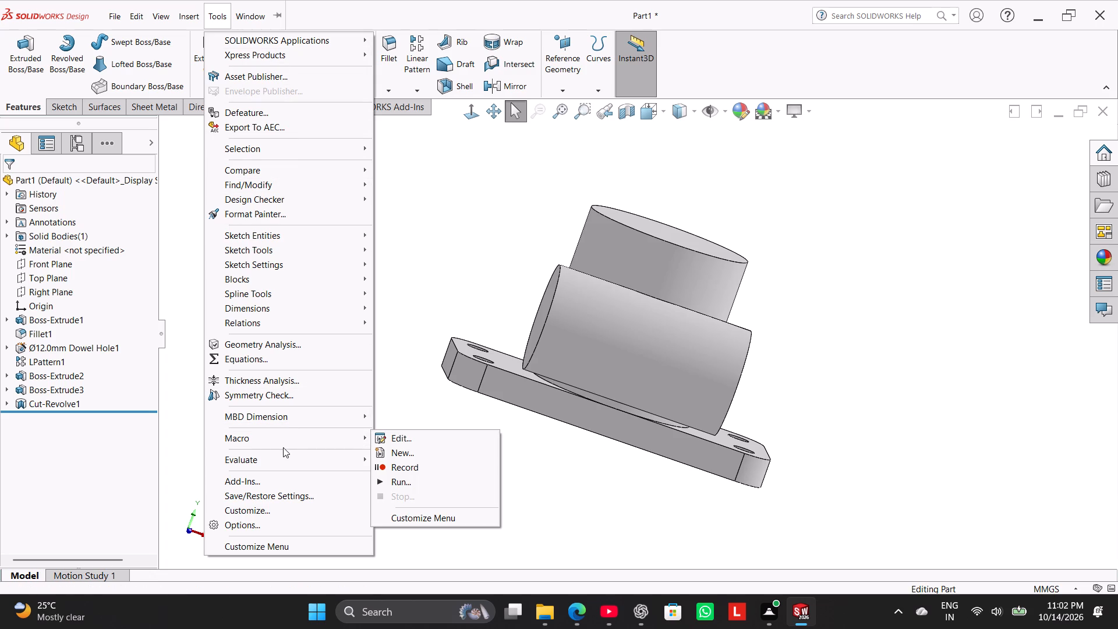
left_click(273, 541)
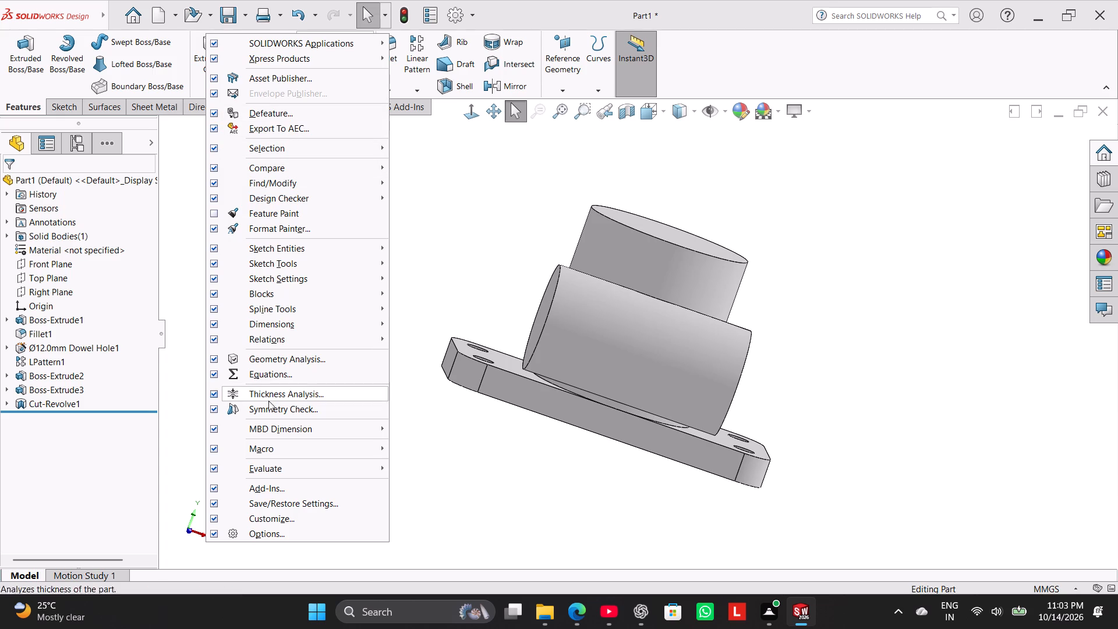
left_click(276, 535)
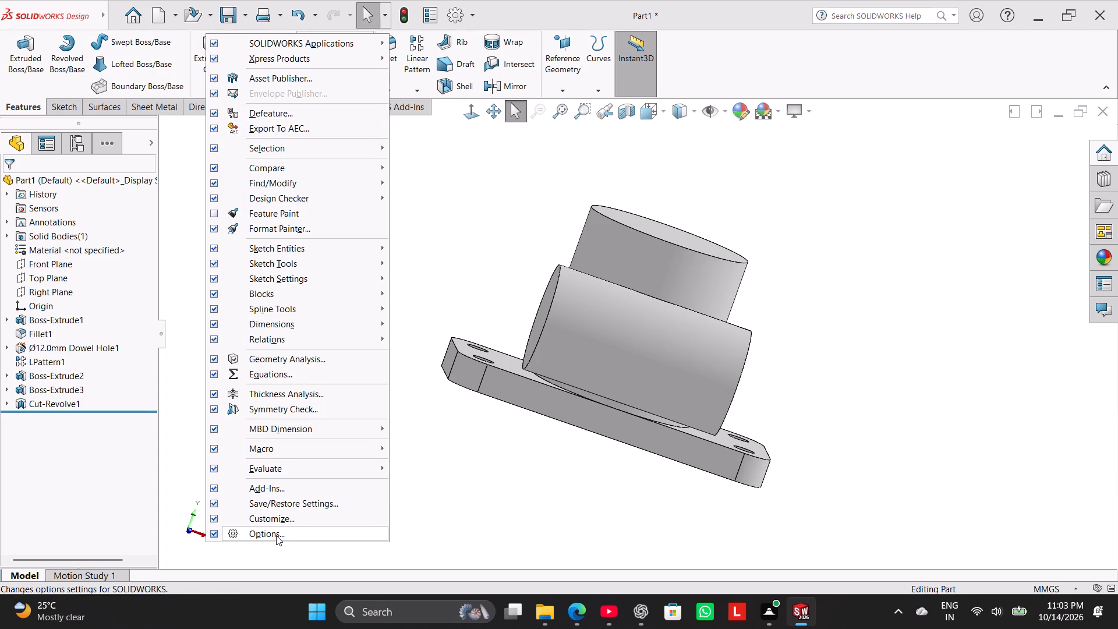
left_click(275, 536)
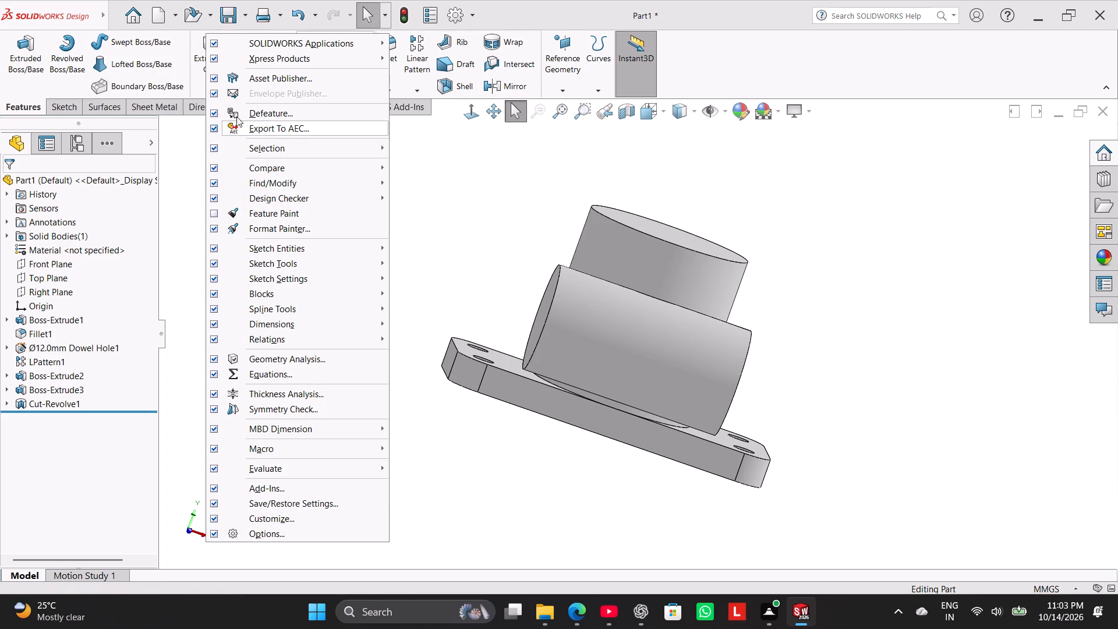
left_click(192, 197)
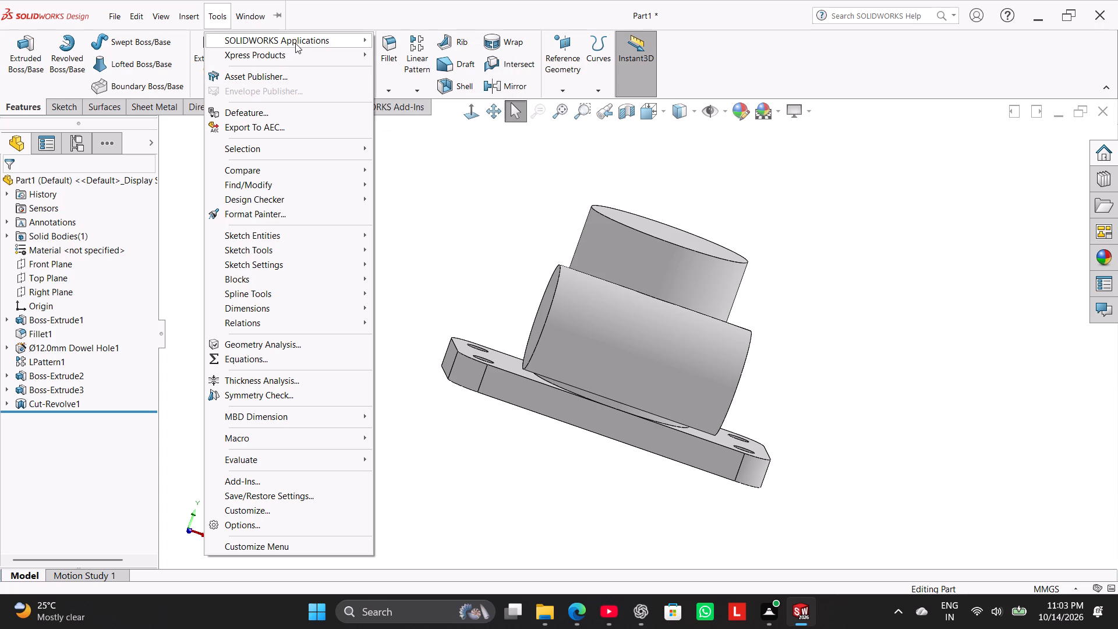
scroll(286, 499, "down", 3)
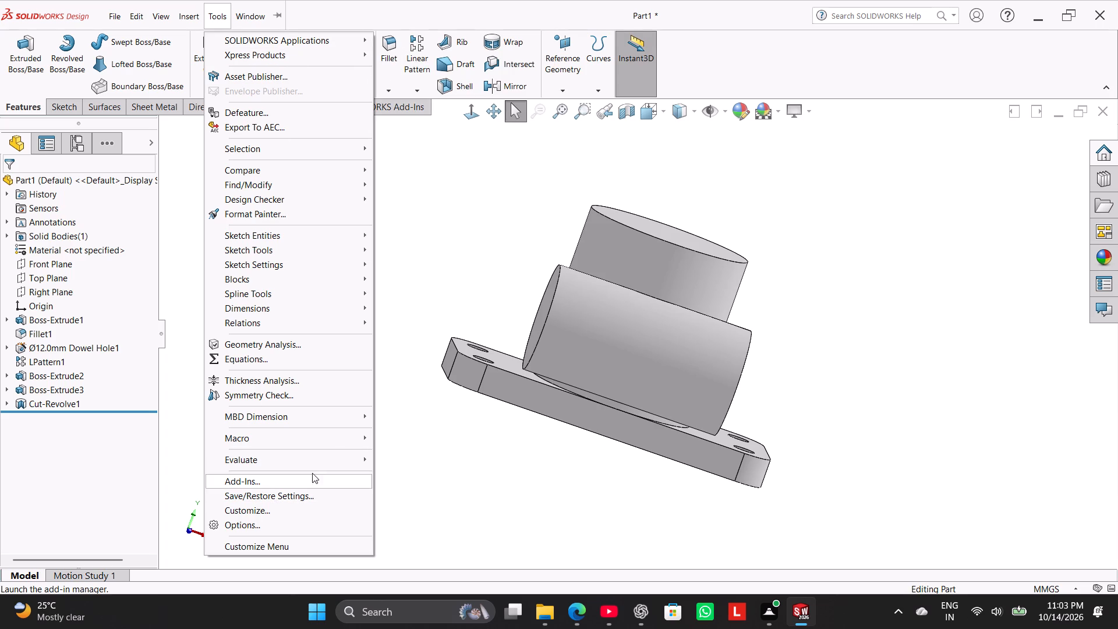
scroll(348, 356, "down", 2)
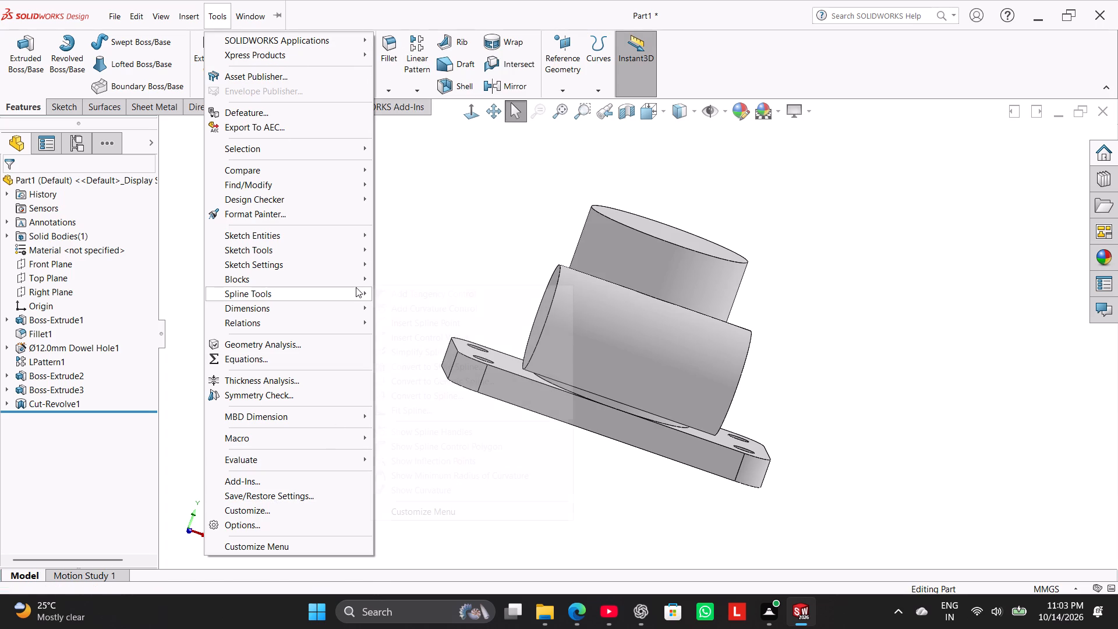
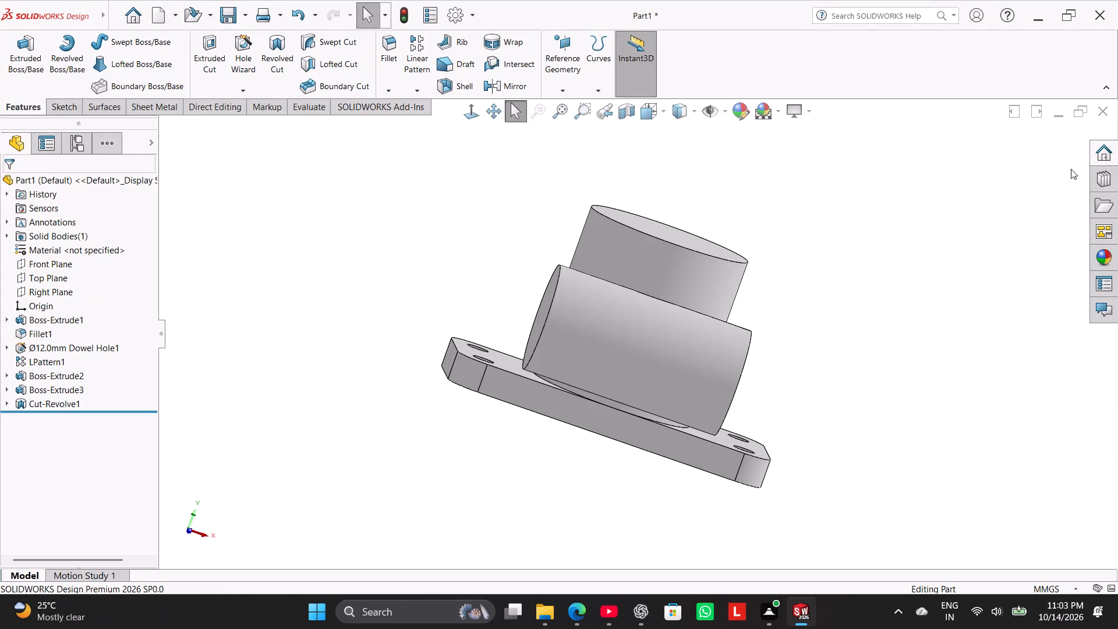
Activate the Toolbox add-in from the Design Library.
left_click(1103, 185)
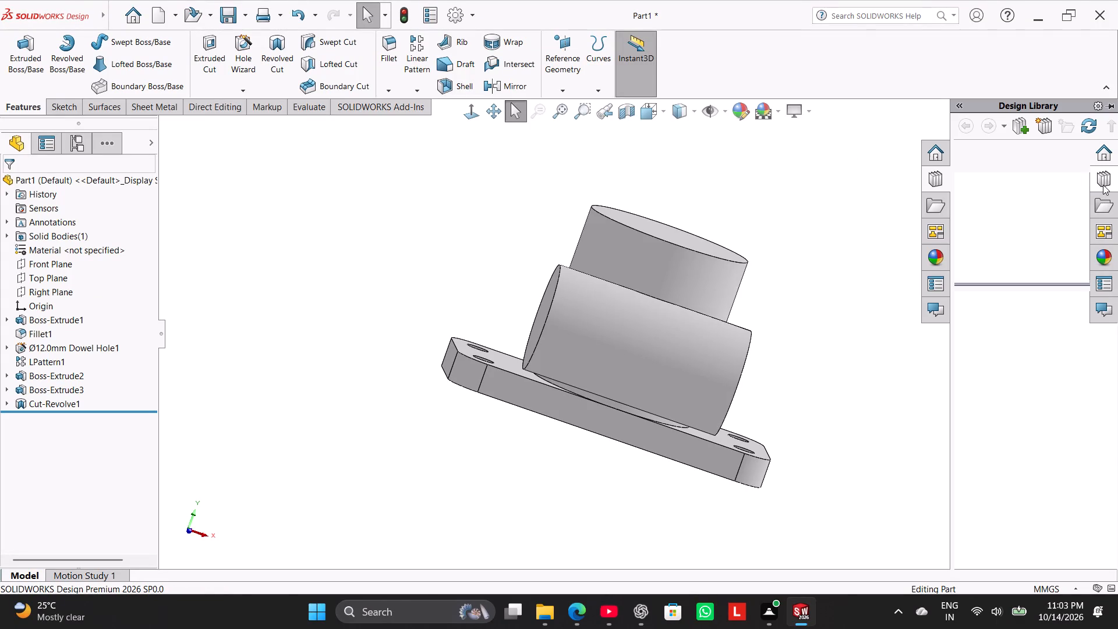
left_click(1005, 179)
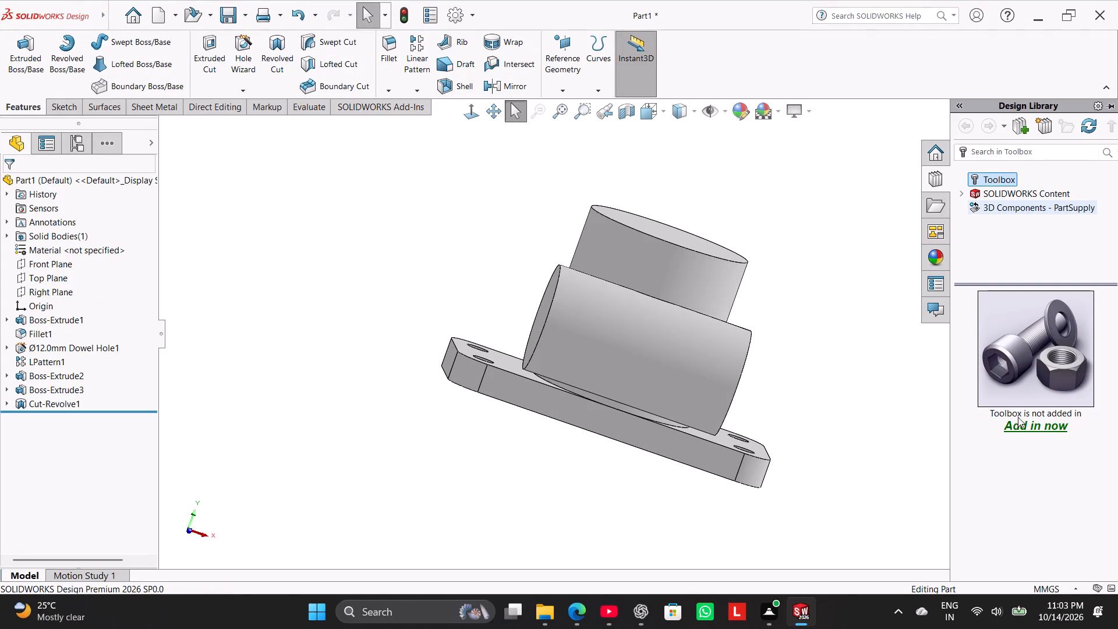
left_click(1024, 425)
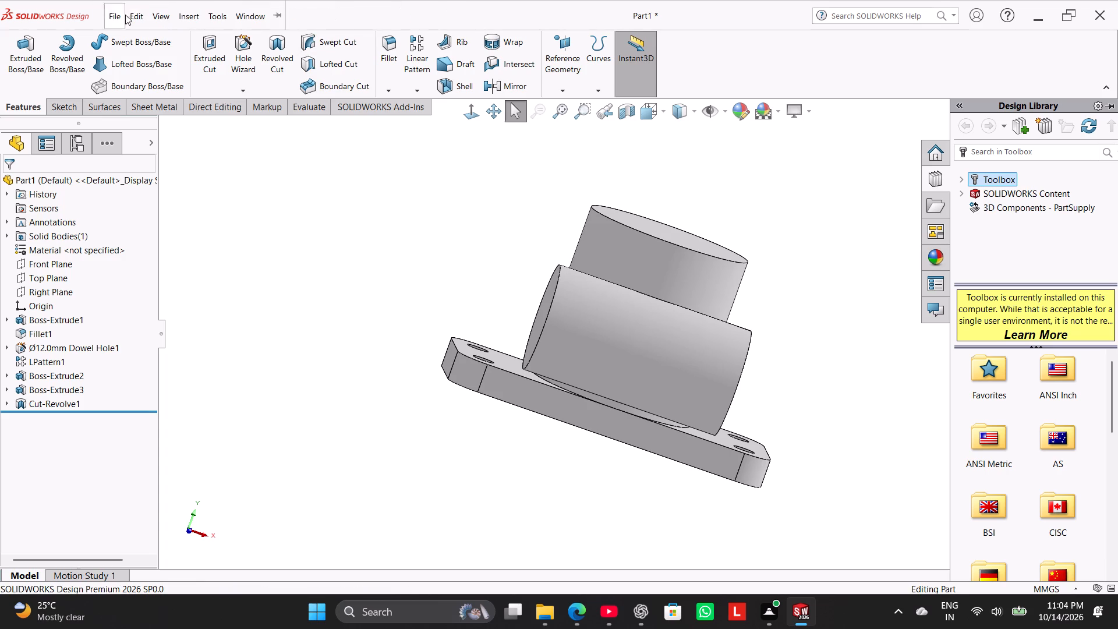
Open the Toolbox configuration's Hole Wizard size table for the ANSI Metric Tapped hole and look through its largest sizes.
left_click(240, 68)
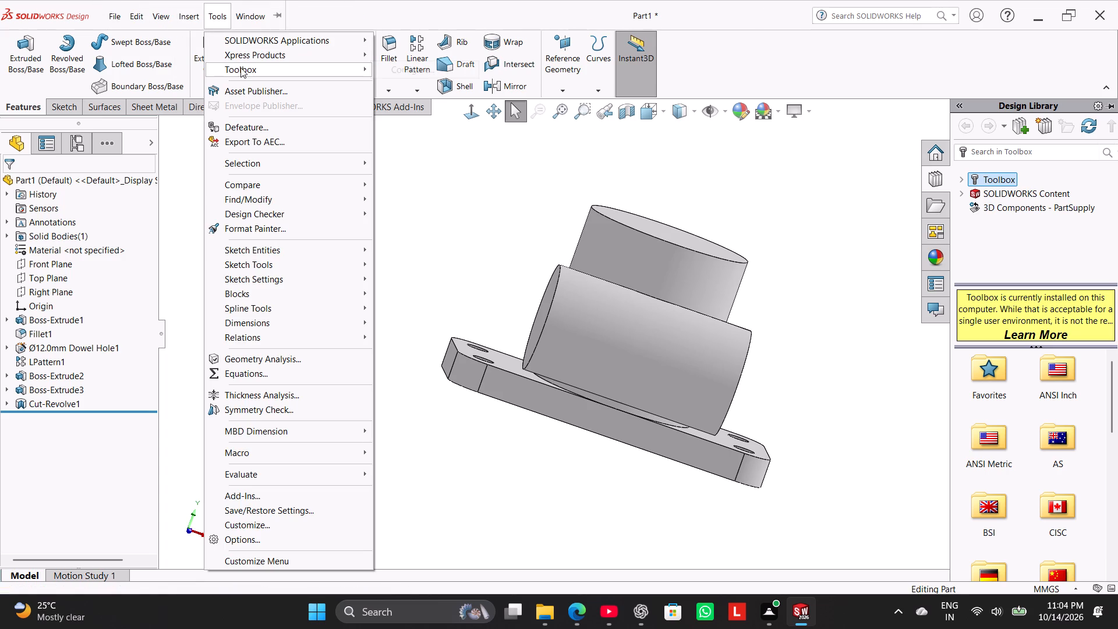
left_click(279, 70)
left_click(397, 66)
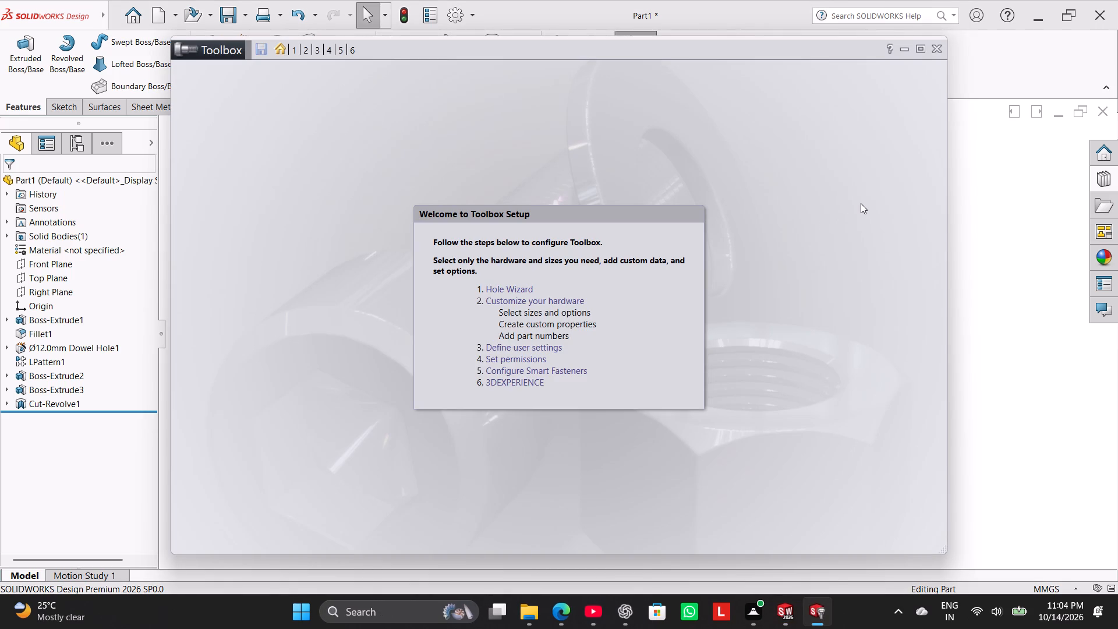
left_click(529, 288)
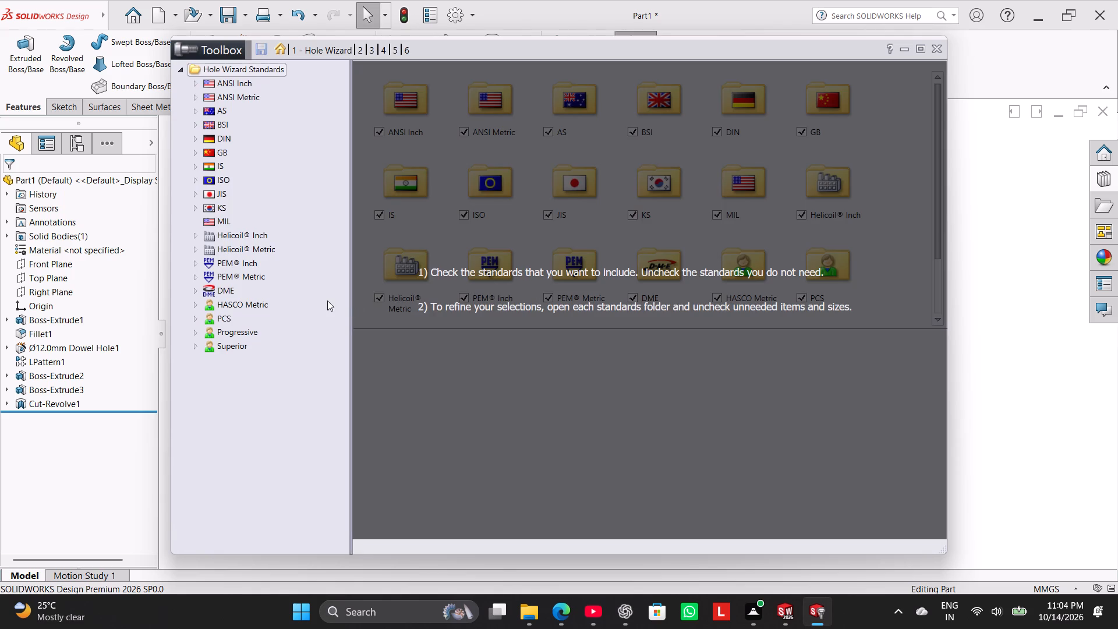
left_click(198, 100)
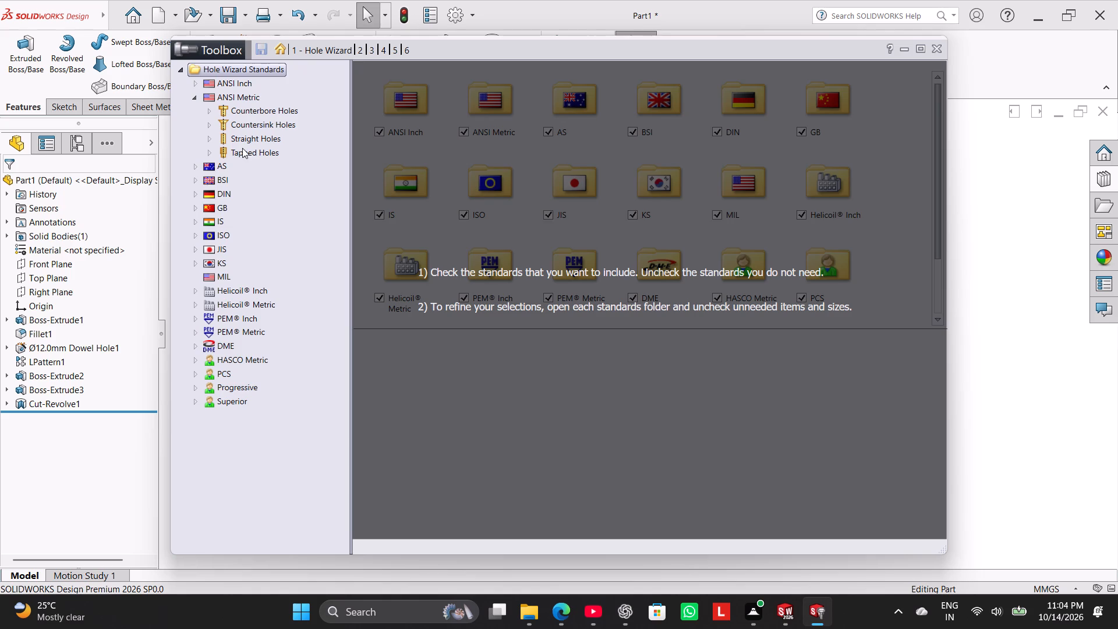
left_click(243, 150)
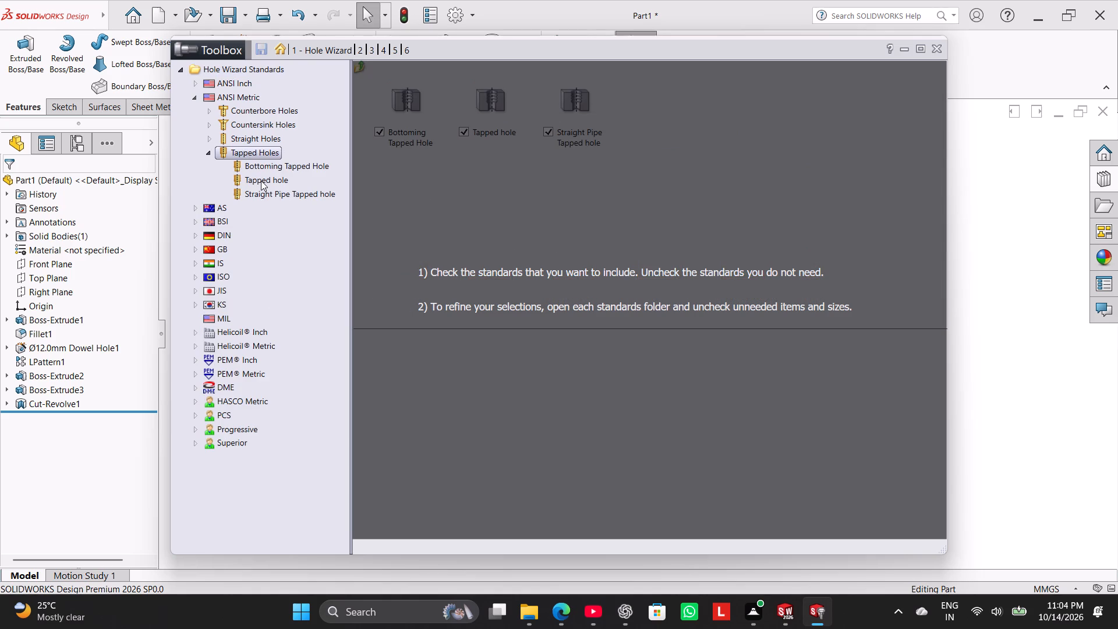
left_click(263, 181)
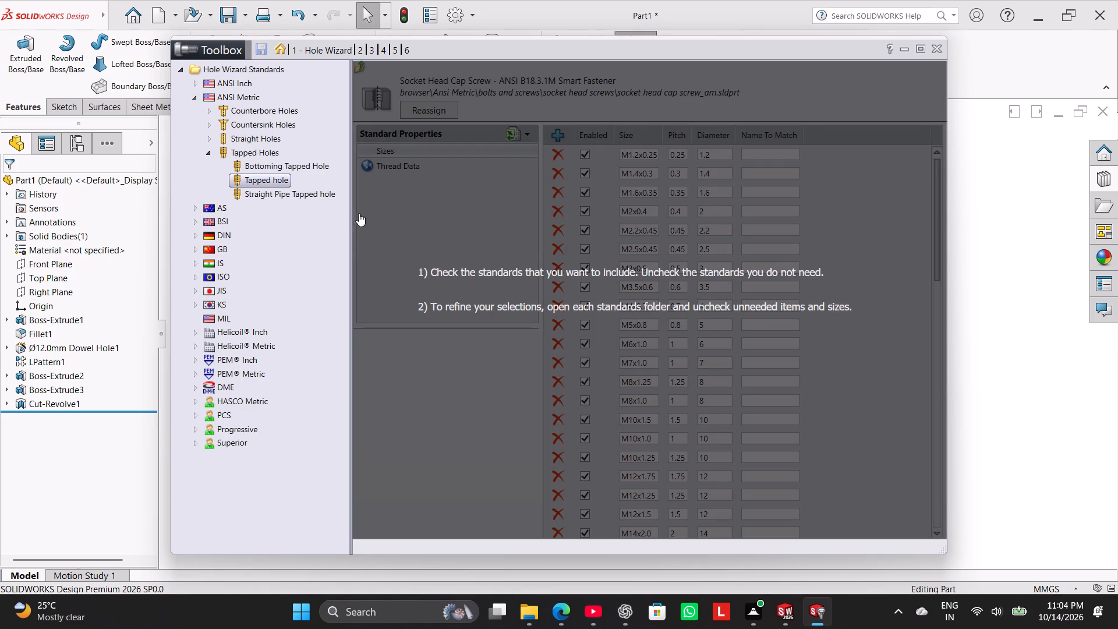
left_click(507, 267)
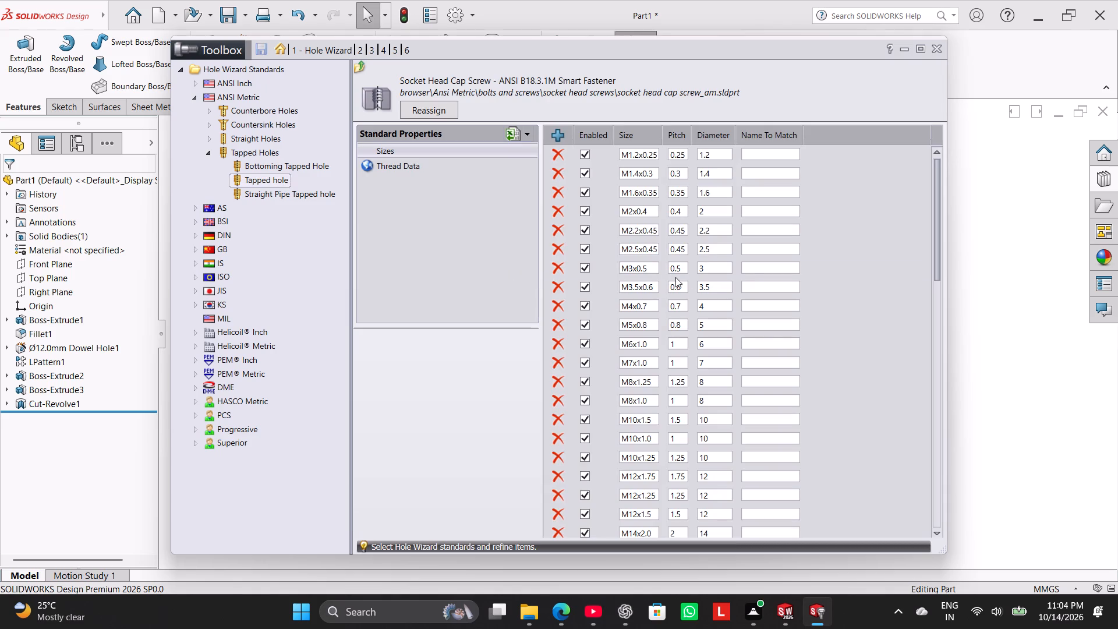
scroll(755, 271, "down", 12)
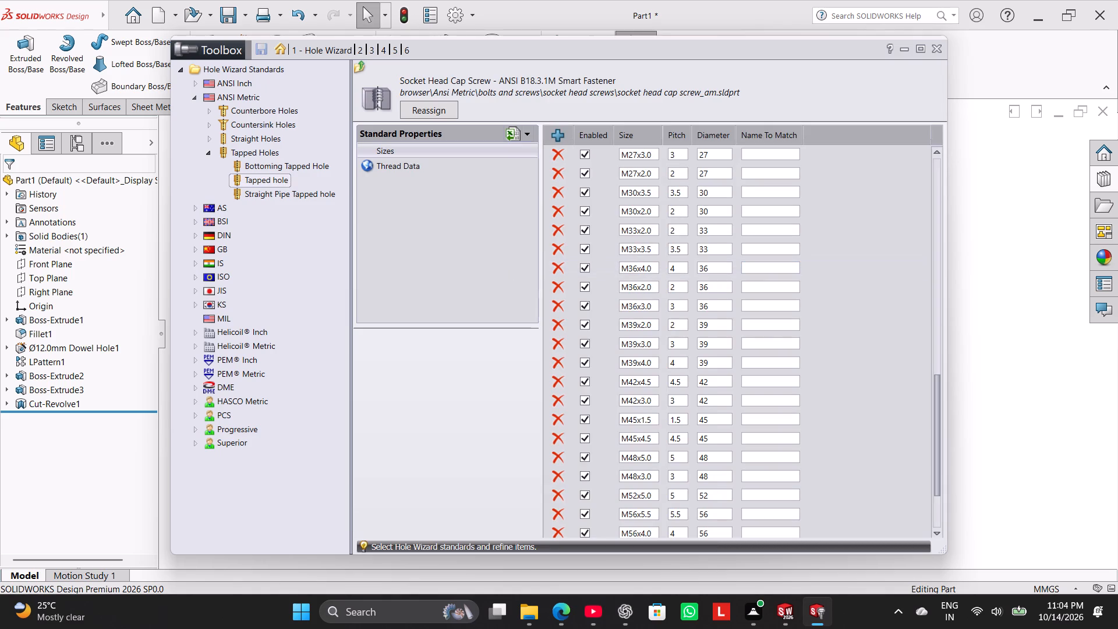
scroll(755, 271, "down", 2)
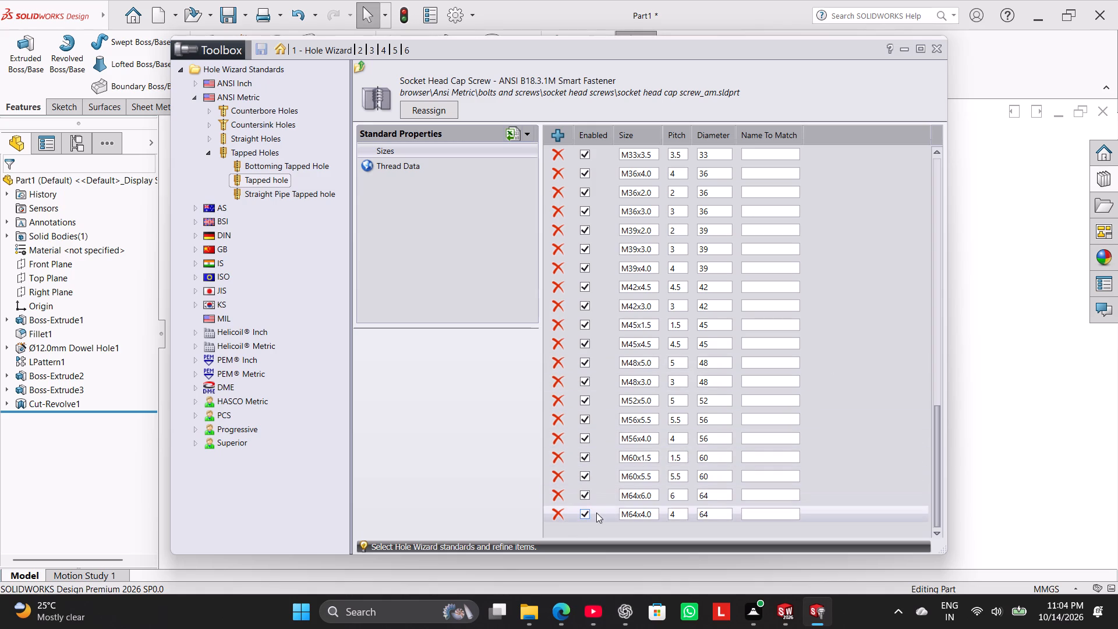
Add a new tapped hole size M72x6.0 with pitch 6 and diameter 66, leaving the match name empty.
left_click(563, 136)
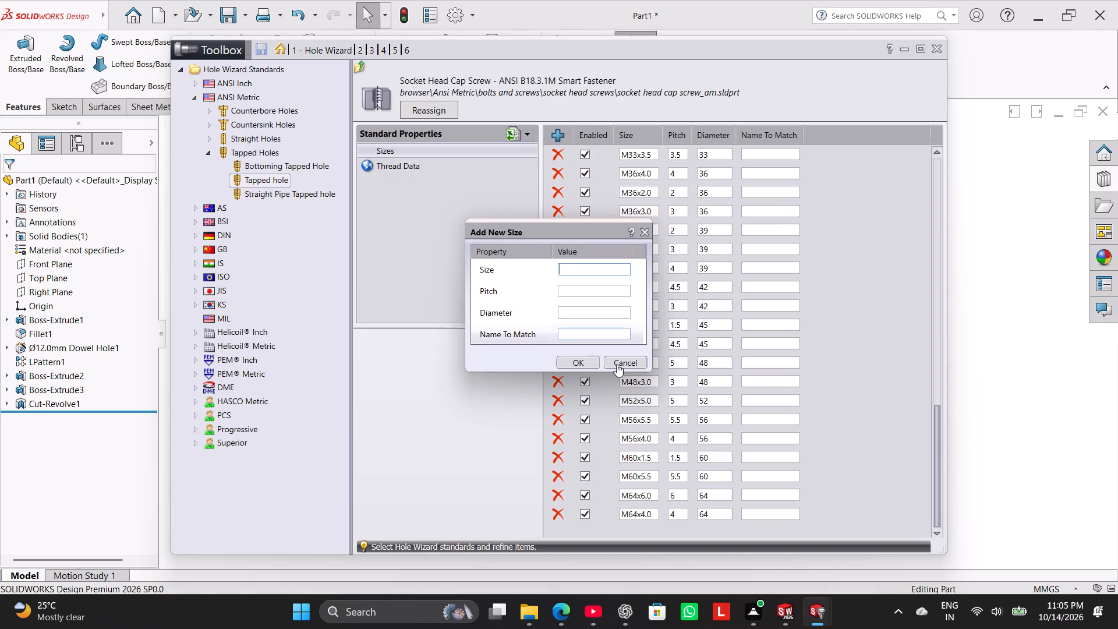
left_click(590, 270)
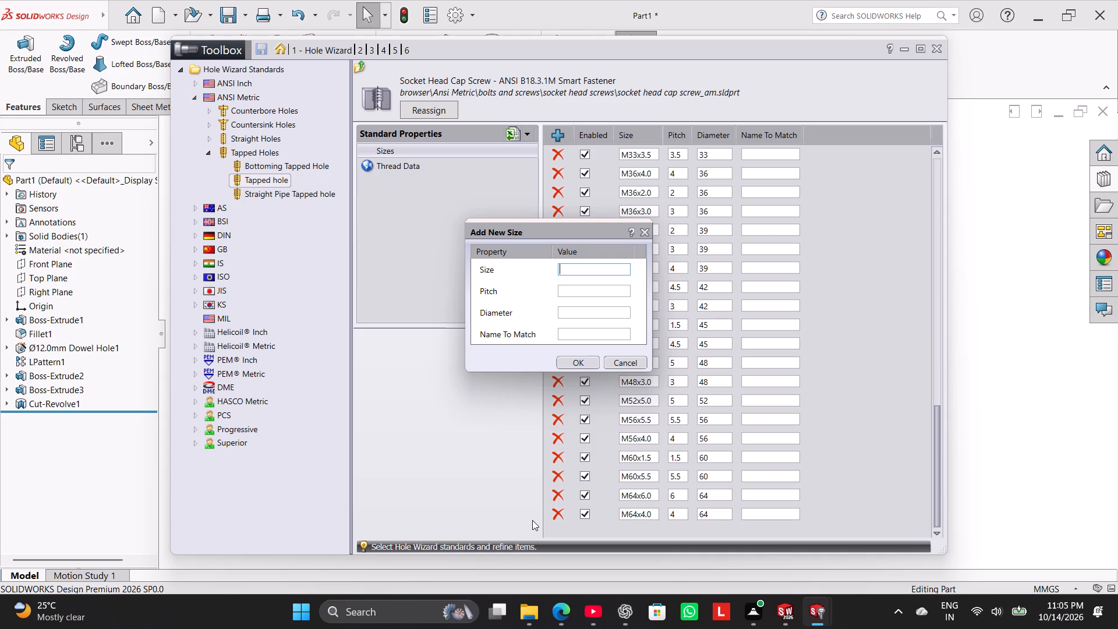
left_click(567, 270)
right_click(636, 508)
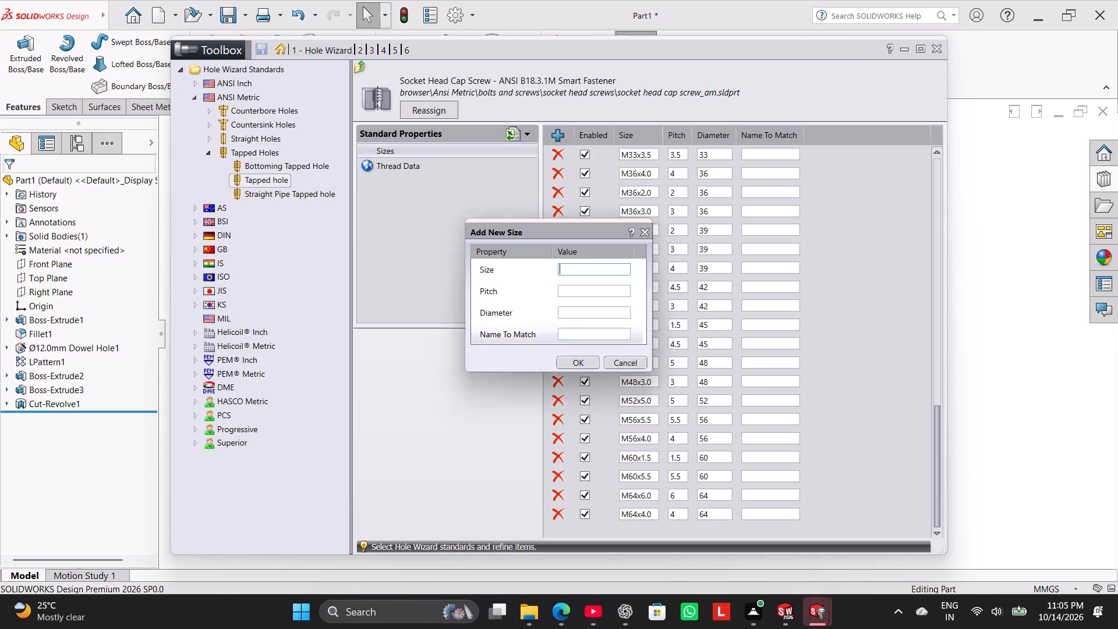
key("shift+m")
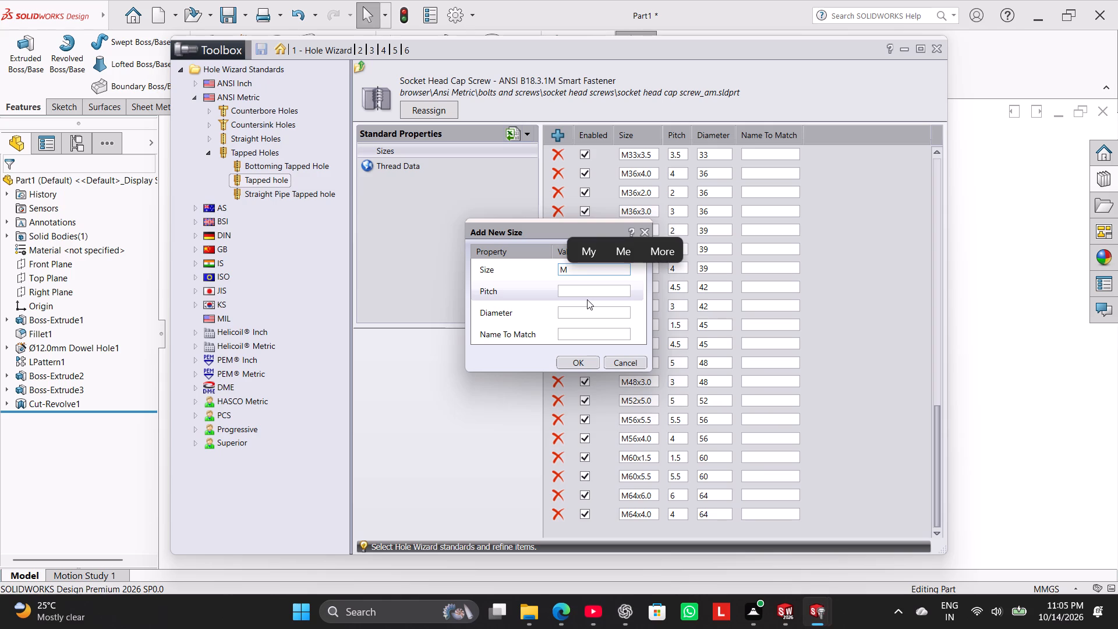
type("72")
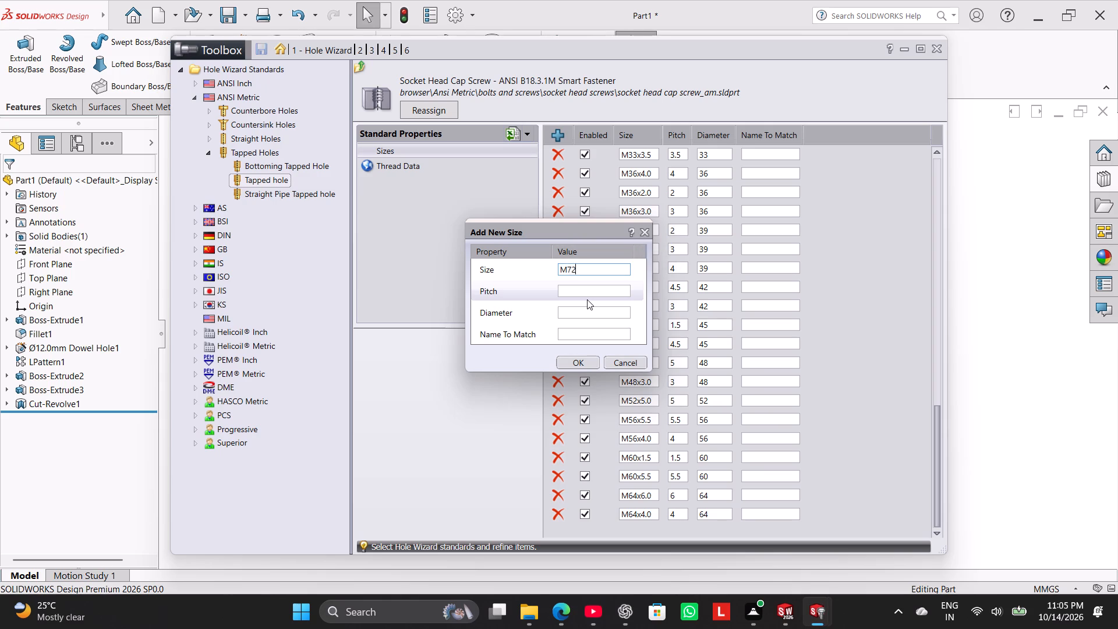
key("x")
type("6.0")
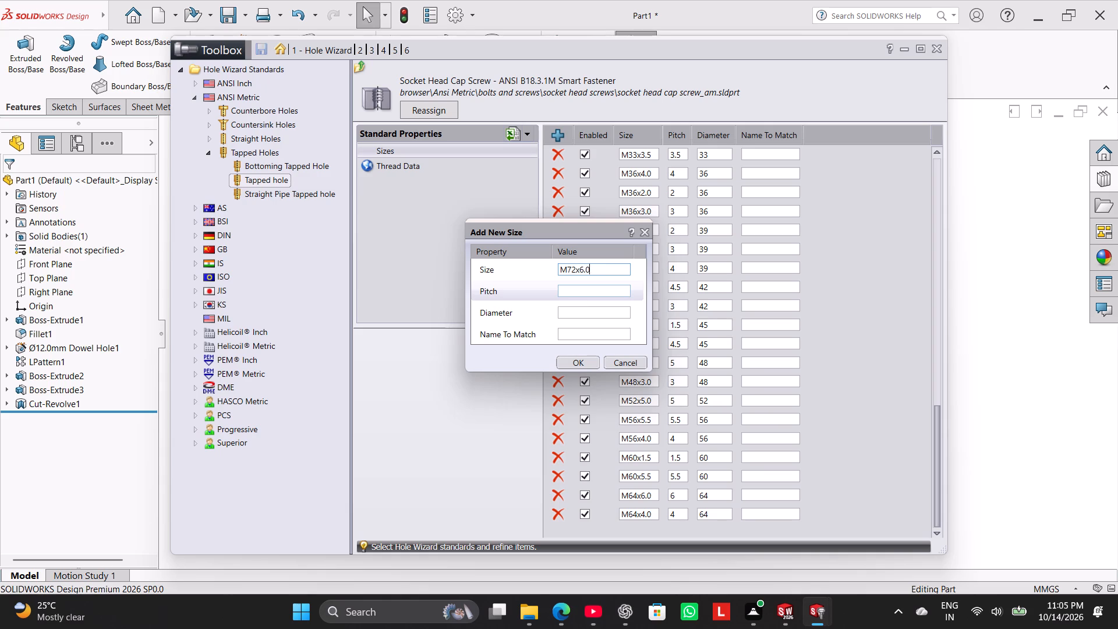
left_click(587, 290)
key("6")
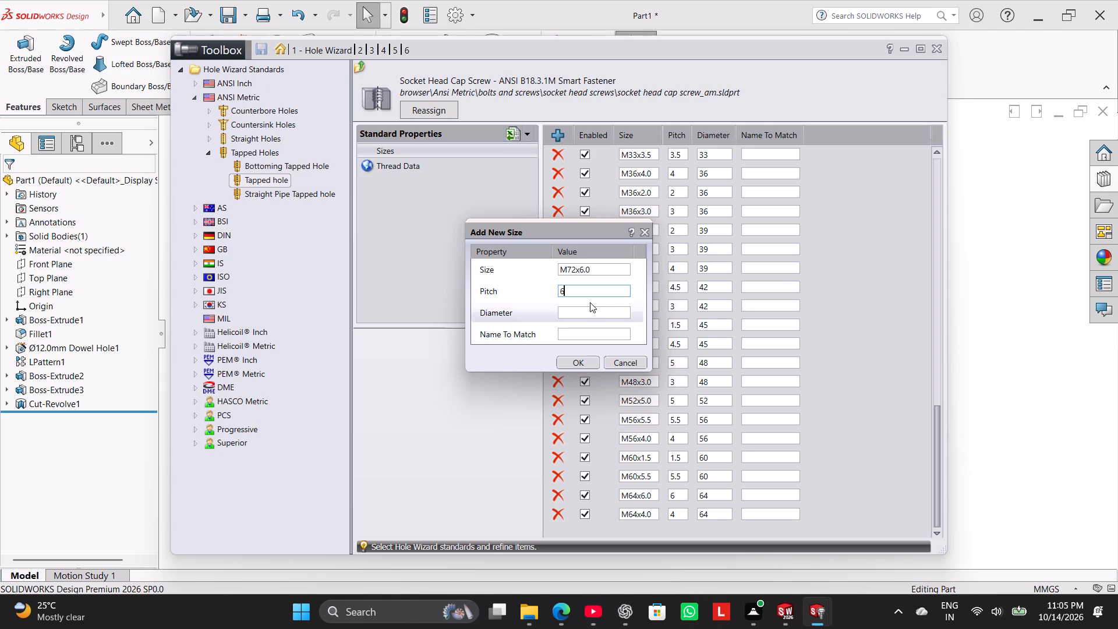
left_click(593, 313)
type("66")
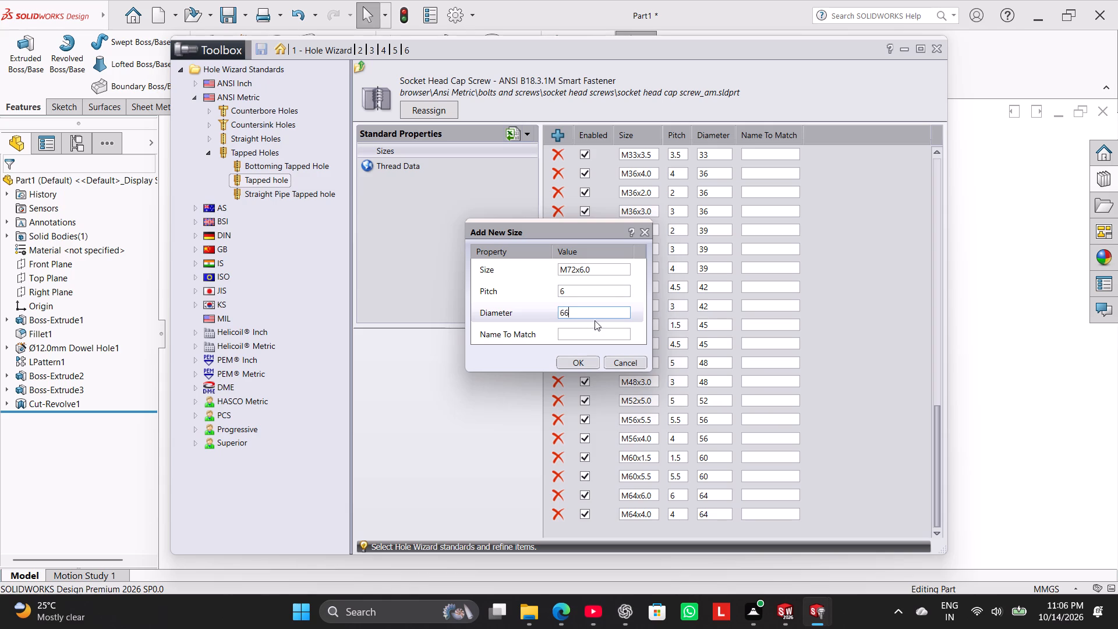
left_click(586, 334)
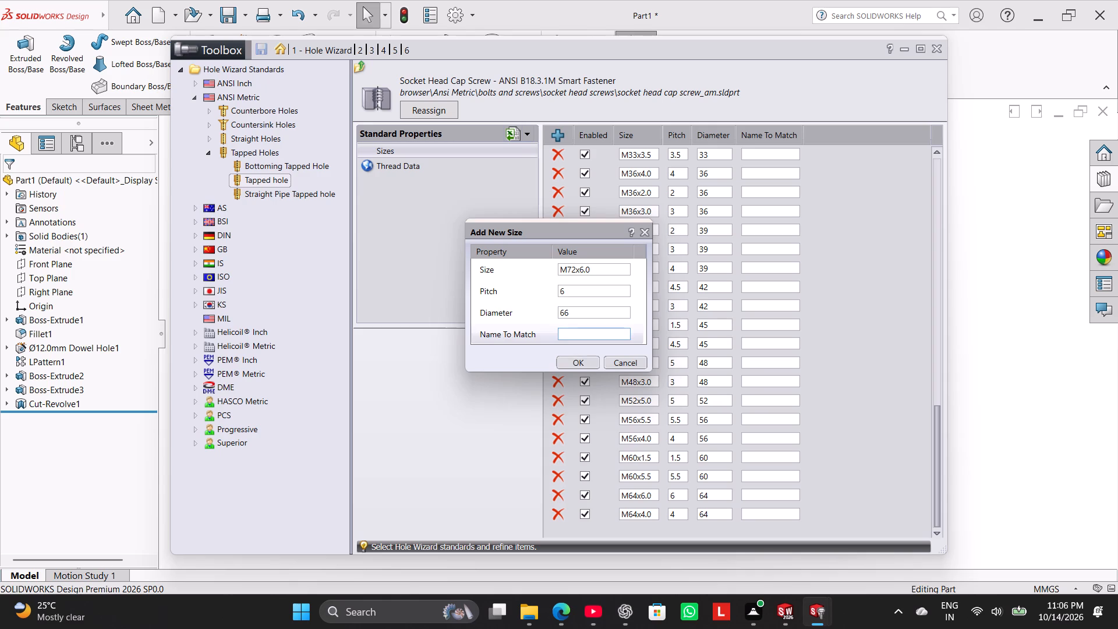
left_click(582, 364)
scroll(723, 504, "down", 4)
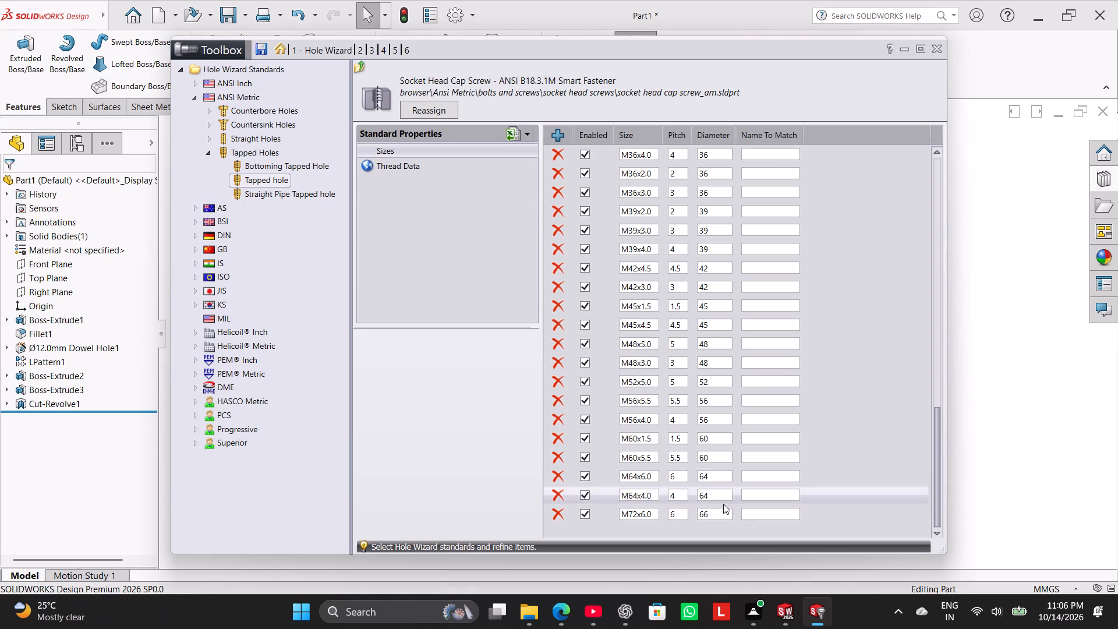
scroll(723, 504, "down", 5)
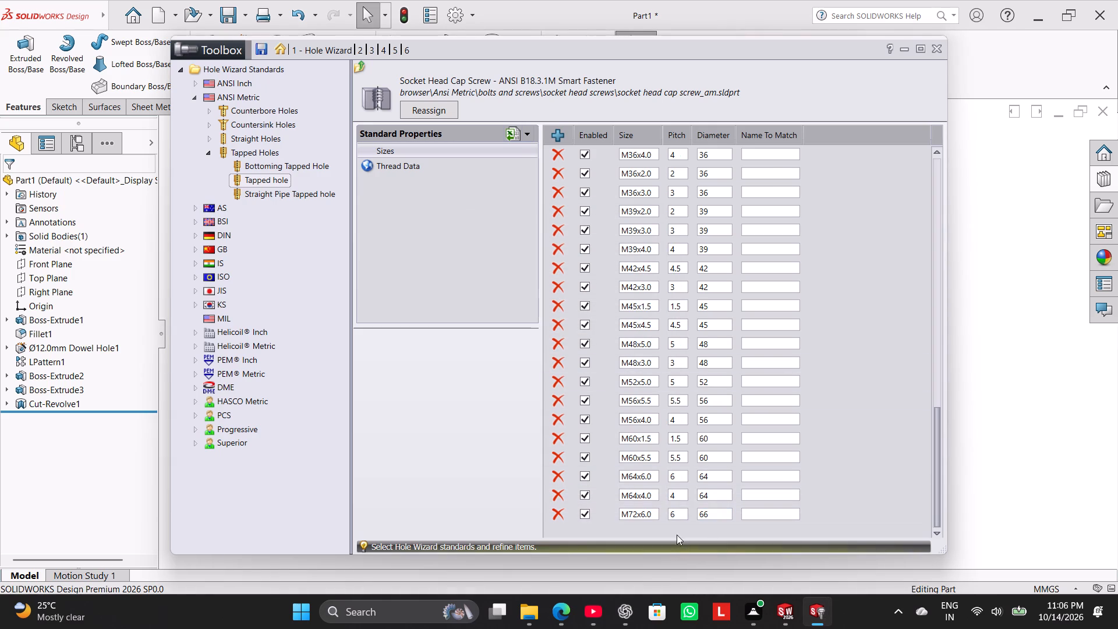
Add a second tapped hole size M72x4.0 with pitch 4 and diameter 68, leaving the match name empty.
left_click(558, 135)
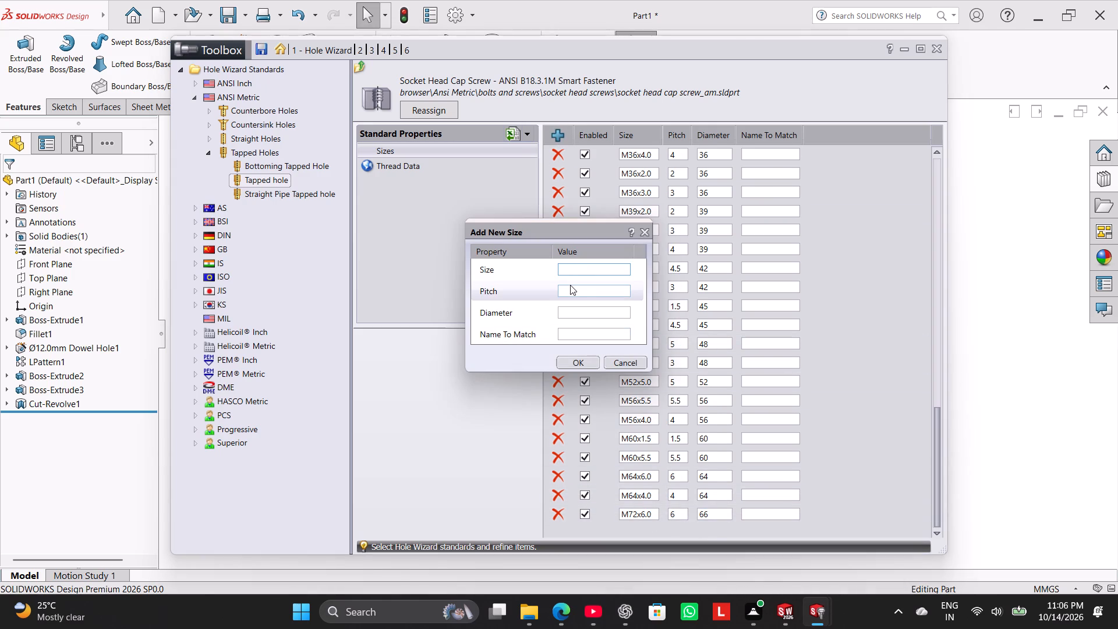
key("shift+m")
type("72")
type("x4")
type(".0")
left_click(591, 292)
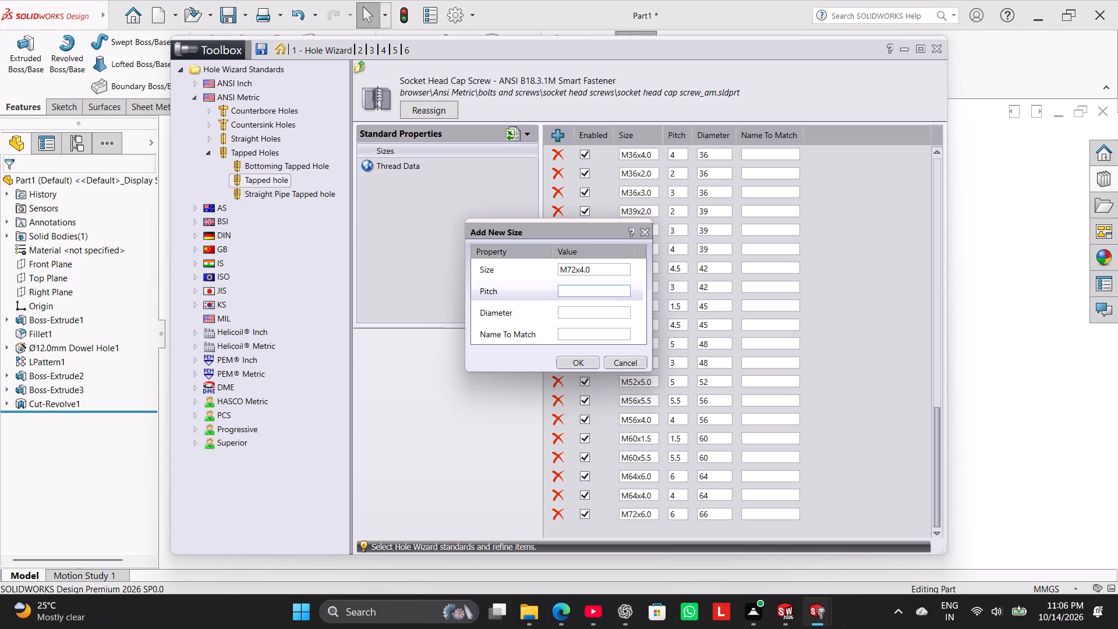
key("4")
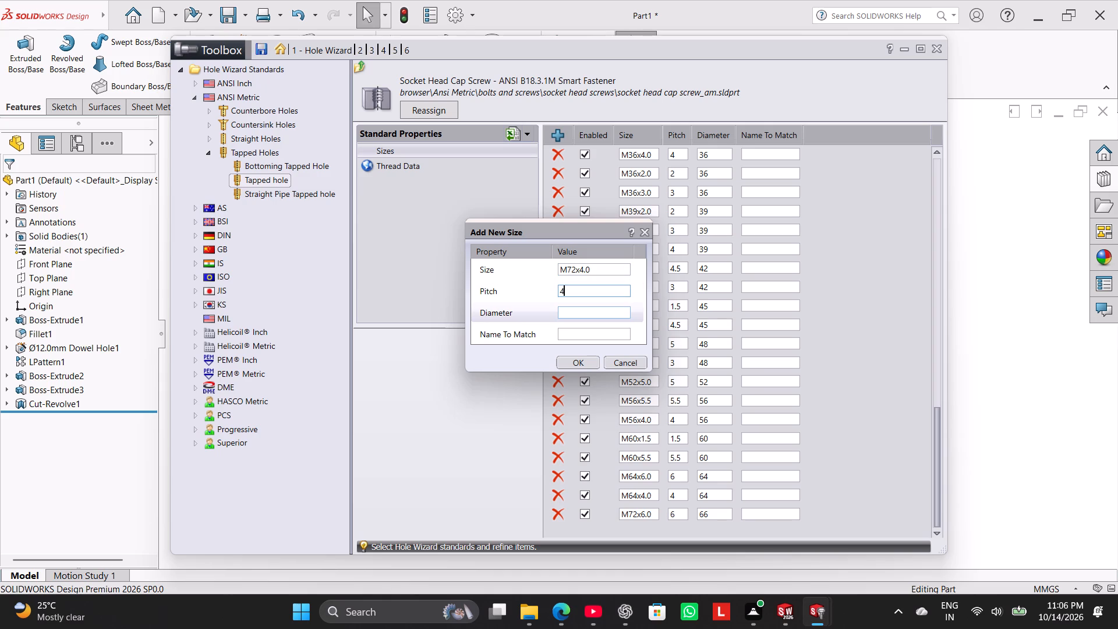
left_click(600, 310)
type("68")
left_click(572, 365)
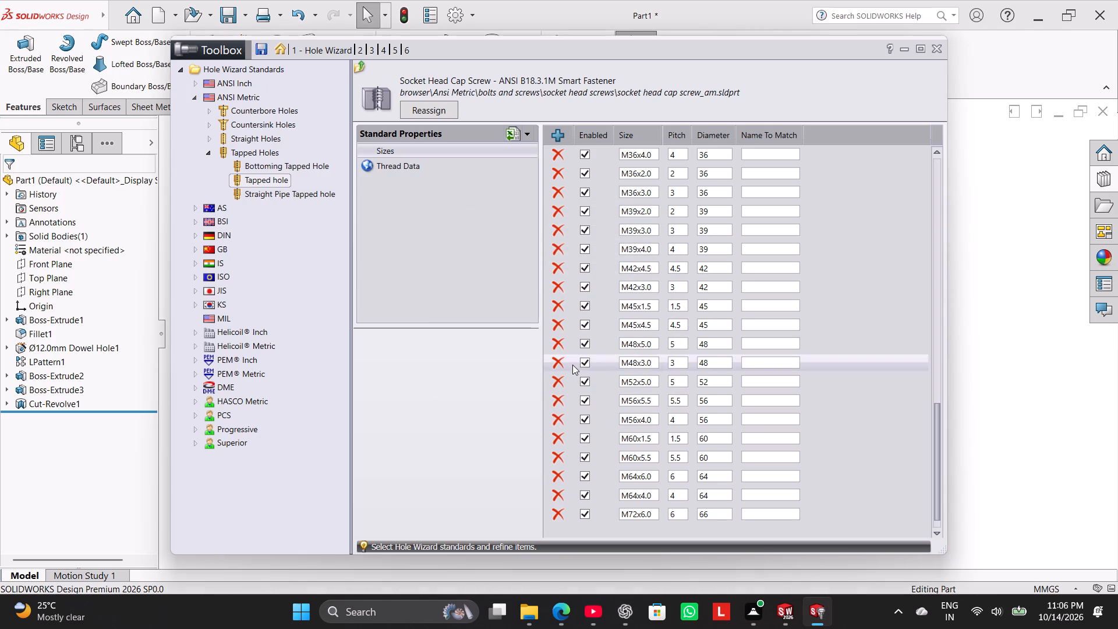
scroll(682, 411, "down", 3)
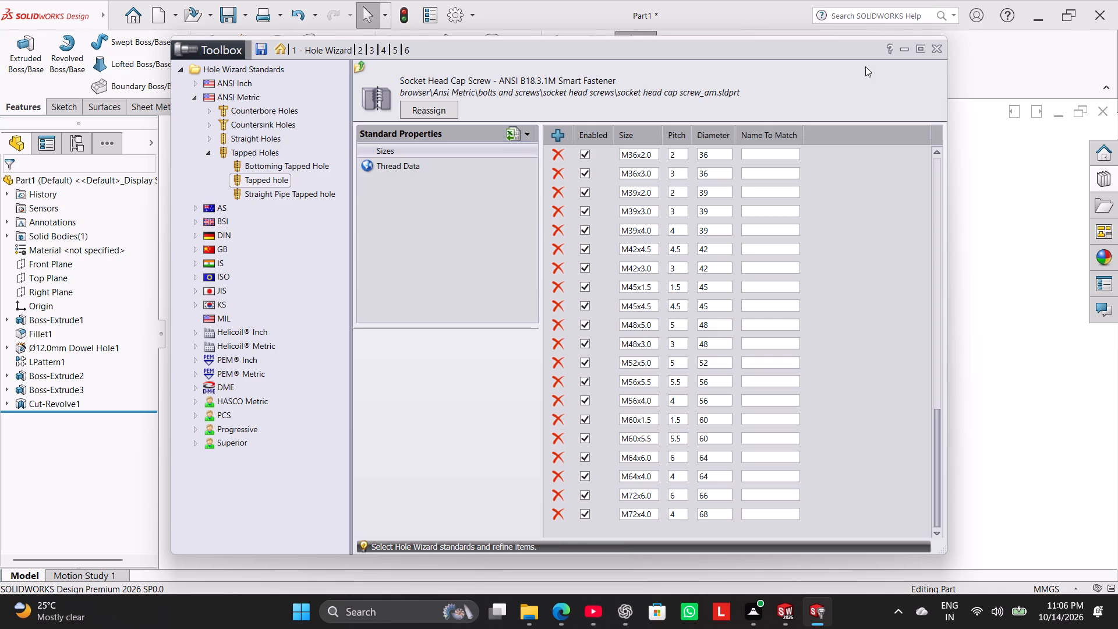
Close the Toolbox configuration and return to the part model.
left_click(932, 48)
left_click(493, 314)
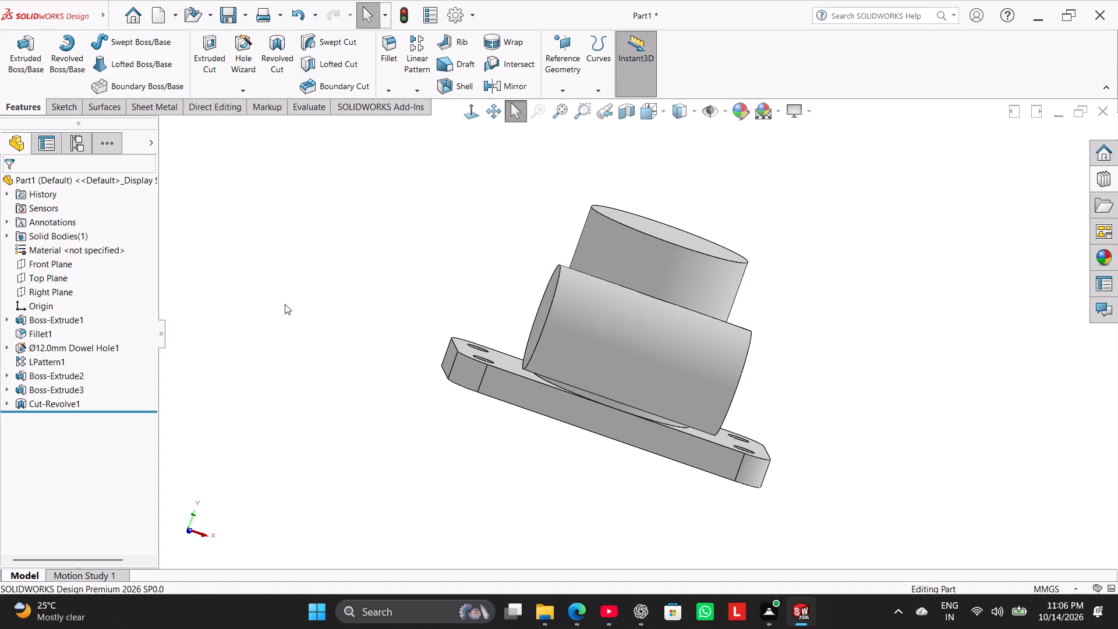
Start a Hole Wizard ANSI Metric tapped hole of size M72x4.0 with a blind hole depth of 20 mm.
left_click(238, 60)
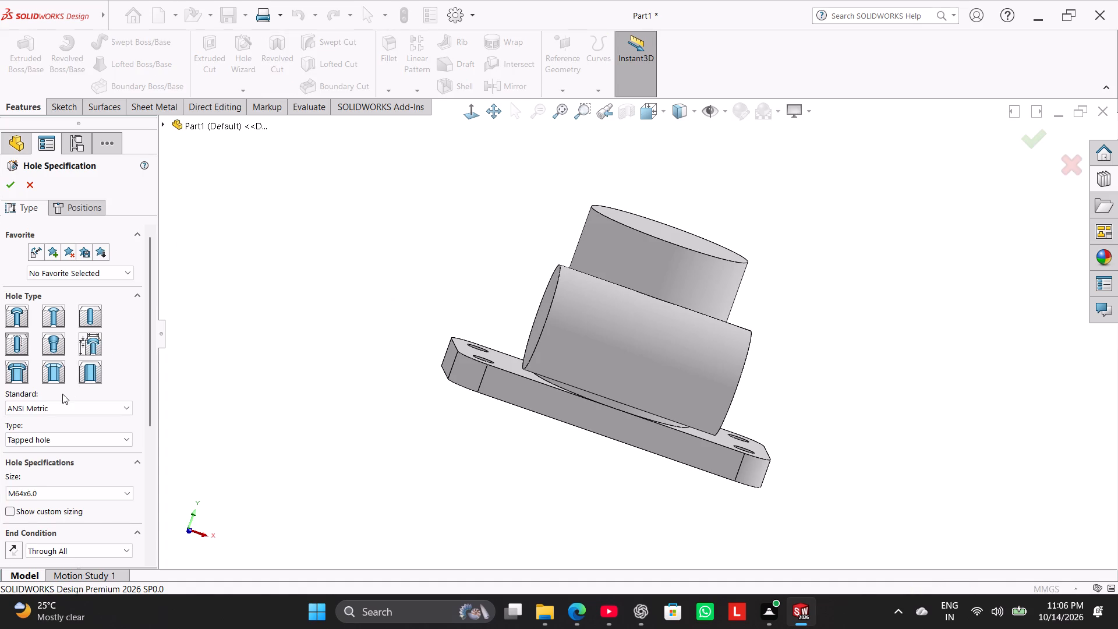
left_click(103, 493)
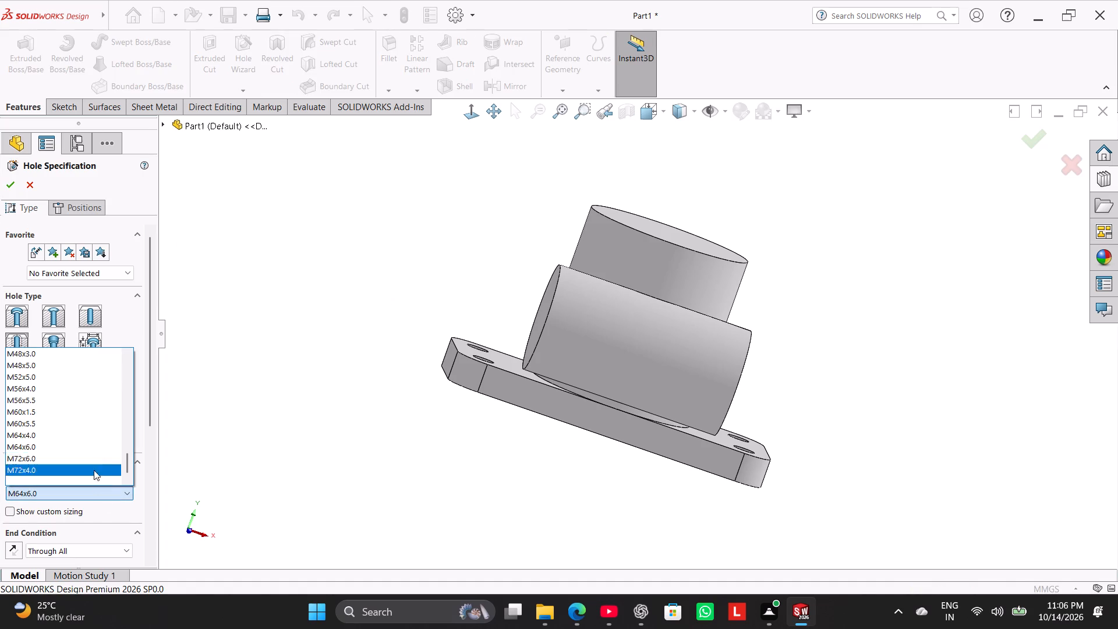
scroll(94, 445, "down", 5)
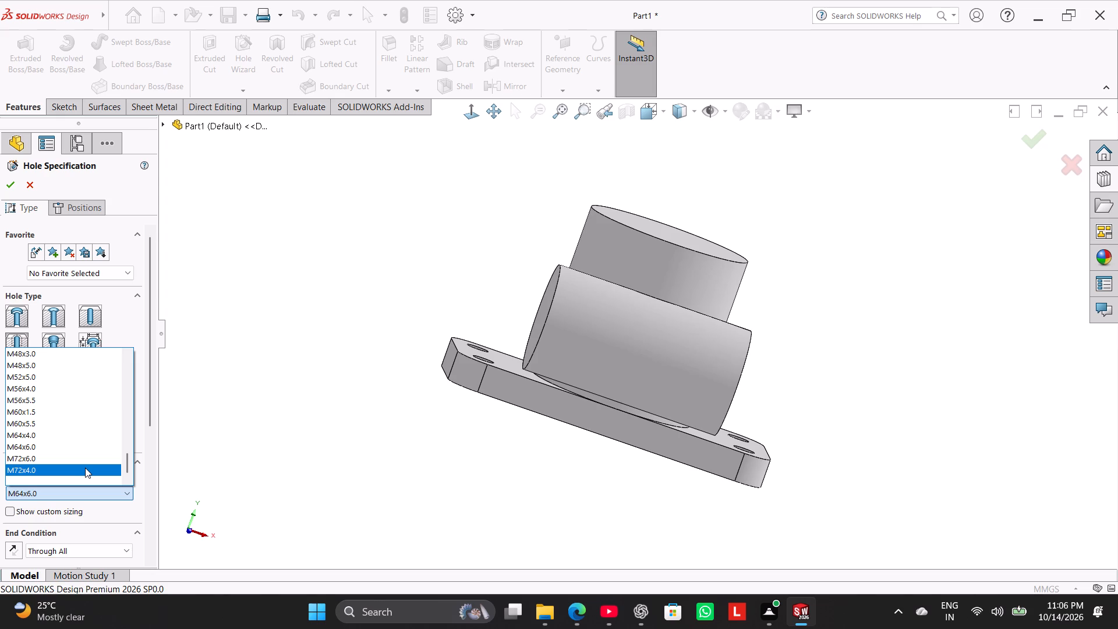
left_click(85, 468)
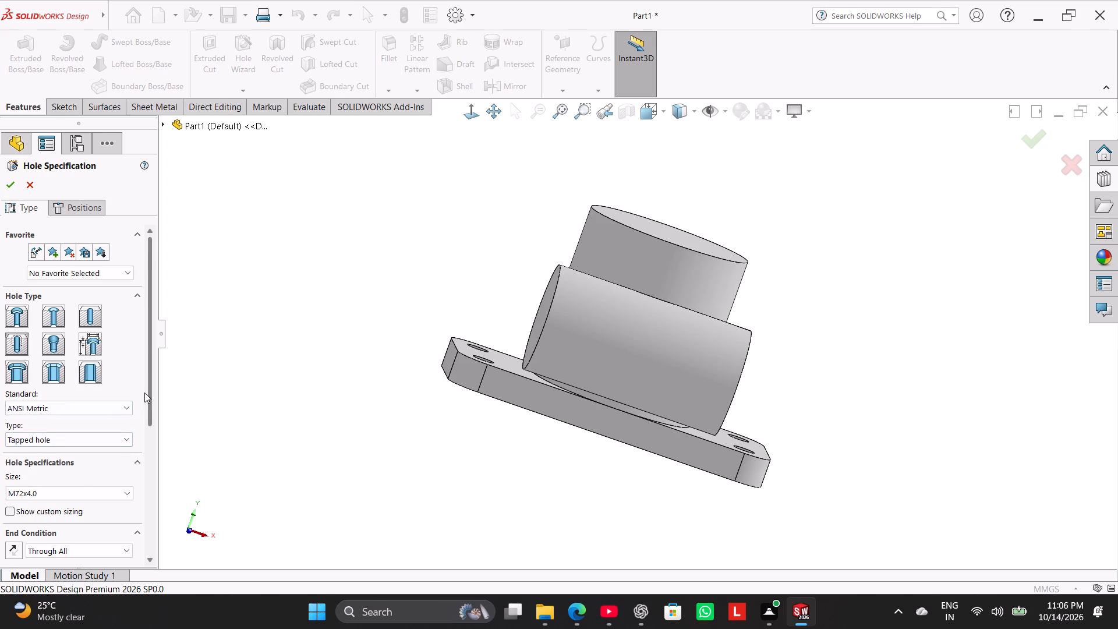
left_click_drag(144, 393, 154, 441)
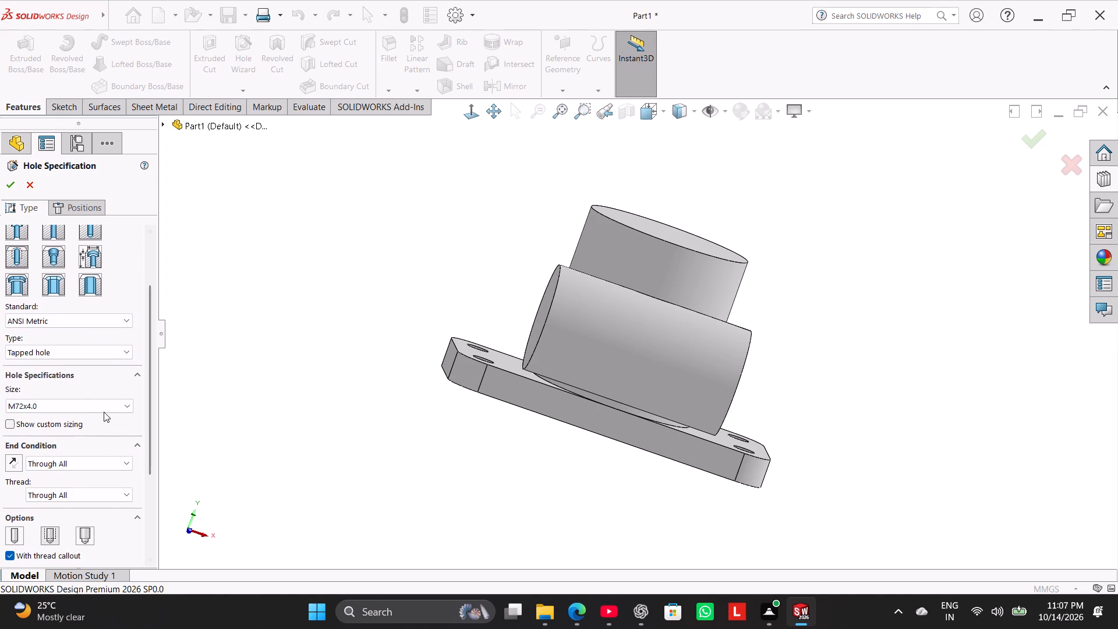
left_click_drag(146, 430, 148, 443)
left_click(104, 436)
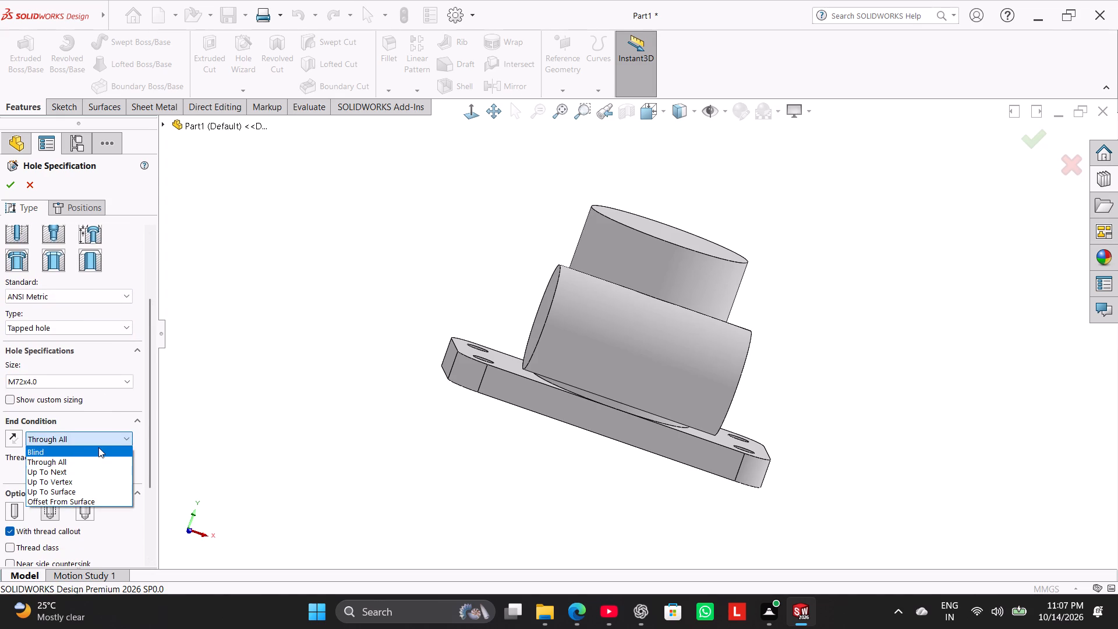
left_click(98, 447)
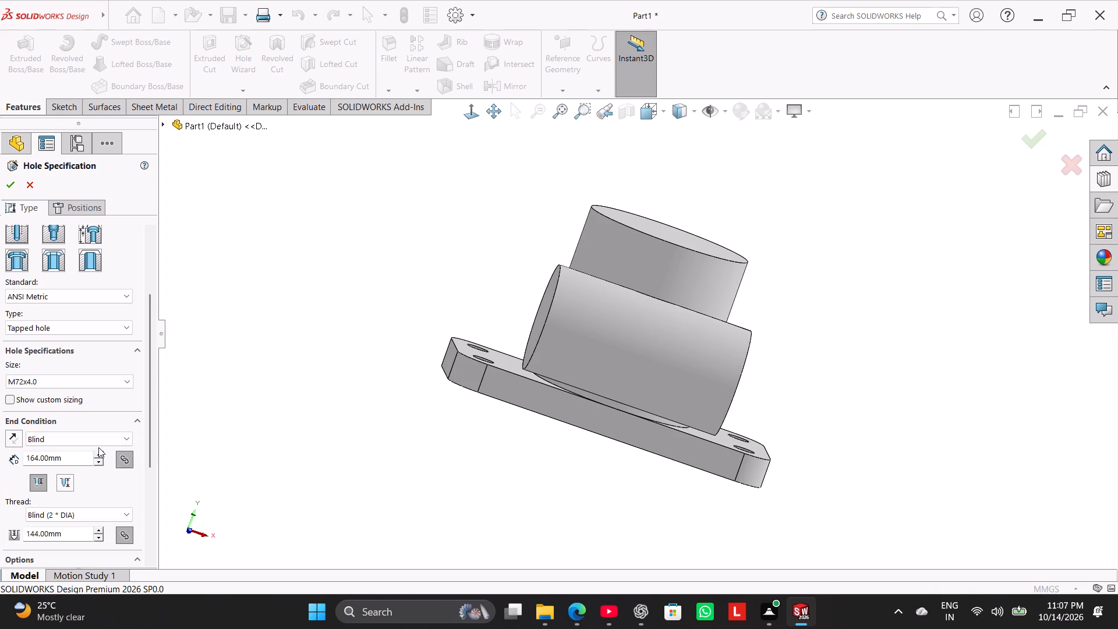
double_click(76, 462)
type("20")
key("Return")
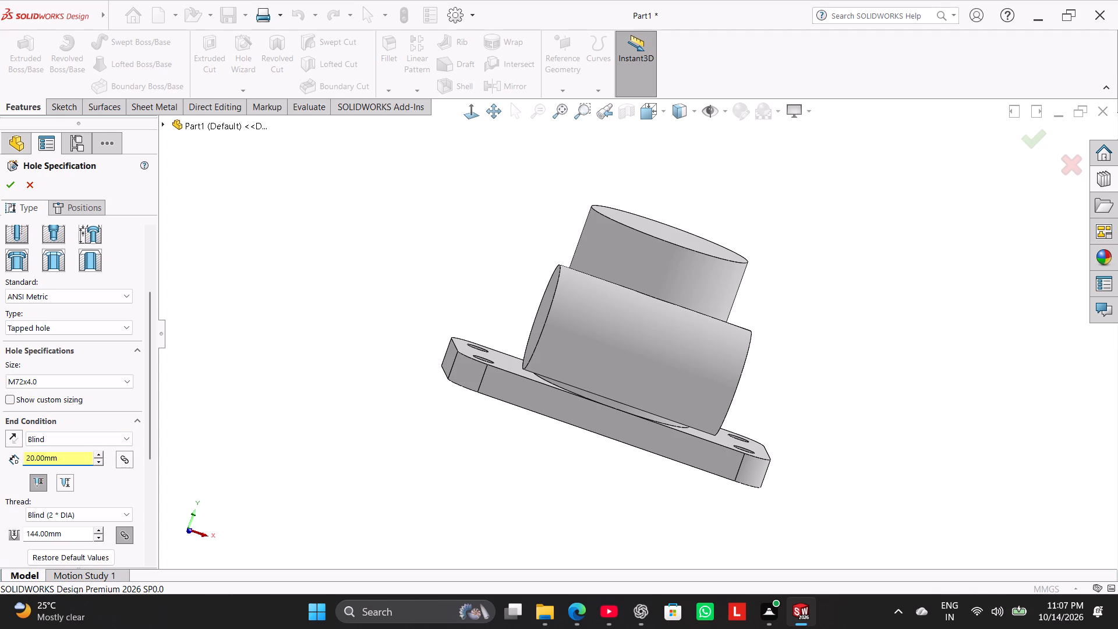
Set the M72x4.0 hole's blind thread depth to 20 mm.
left_click_drag(148, 434, 148, 468)
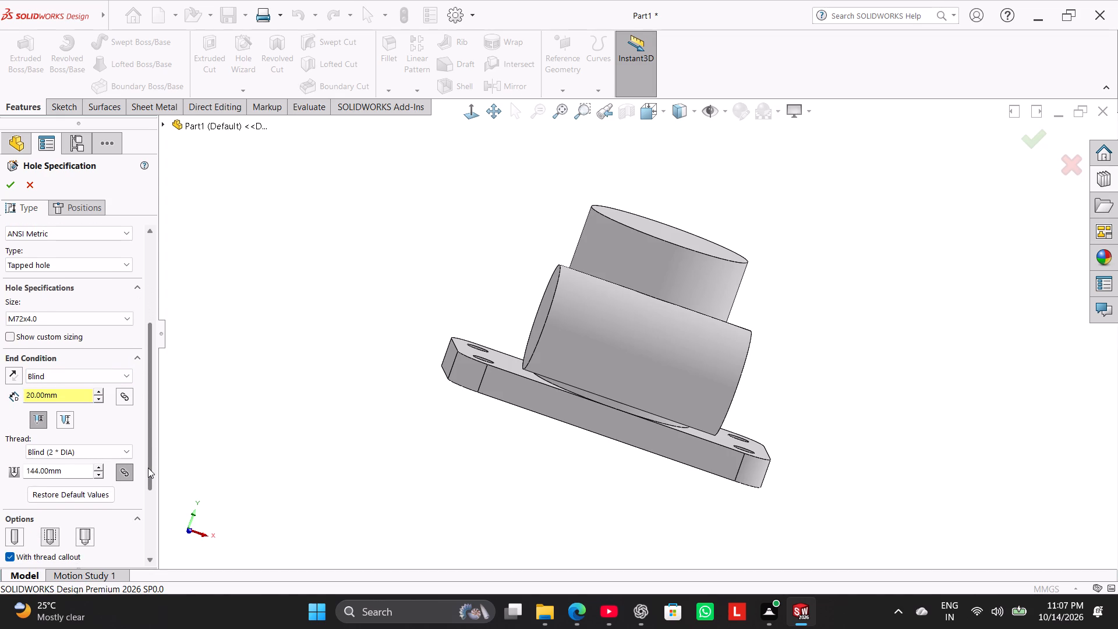
left_click_drag(148, 468, 147, 482)
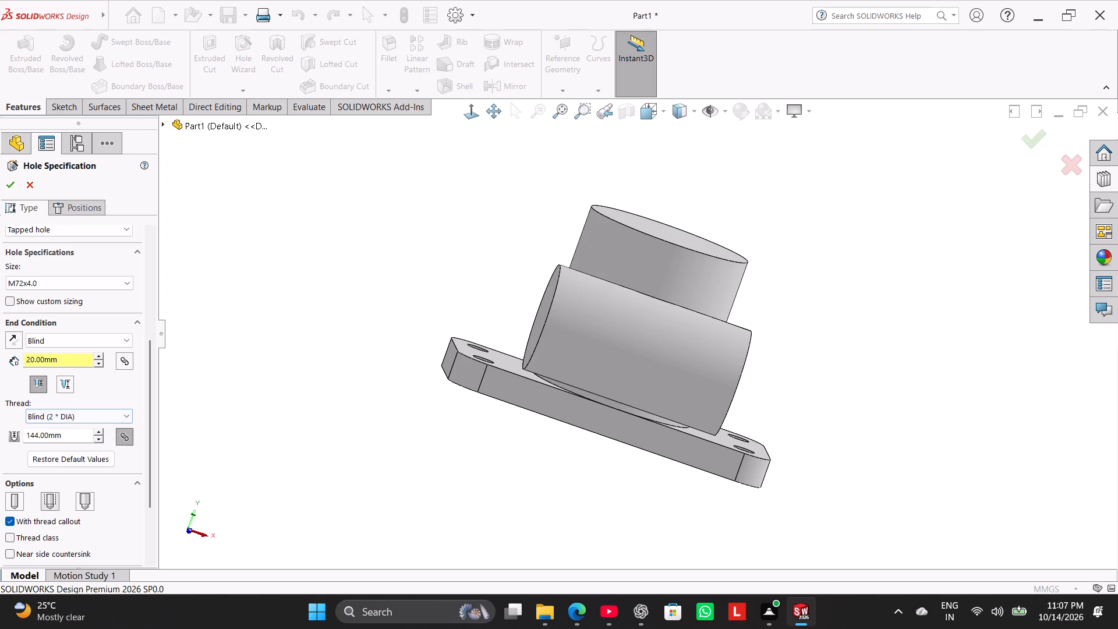
double_click(67, 437)
type("20")
key("Return")
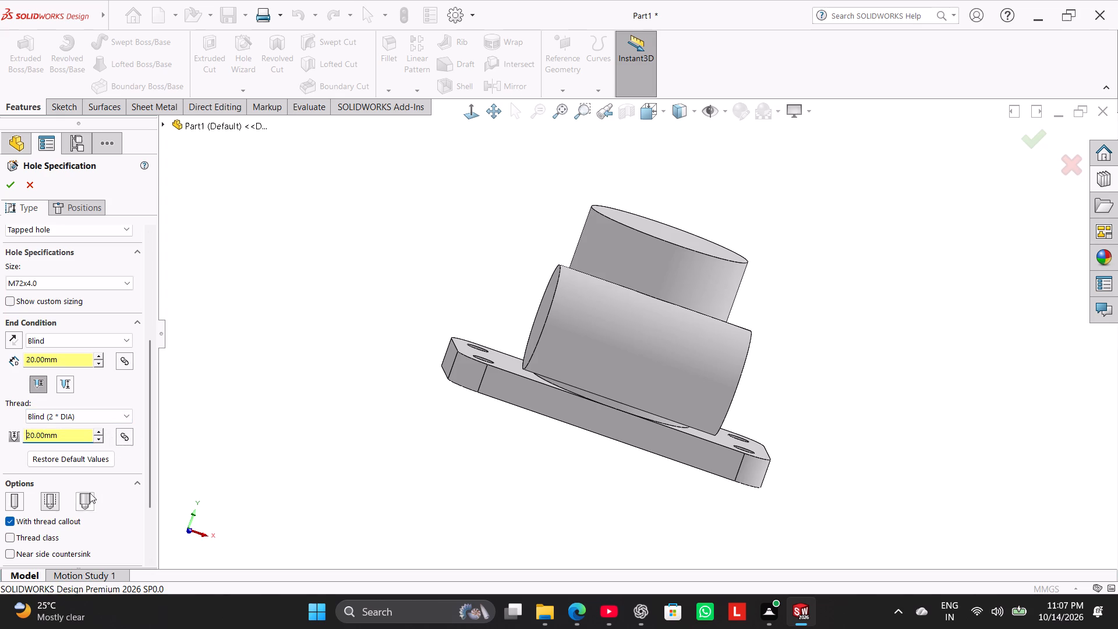
left_click_drag(153, 433, 157, 532)
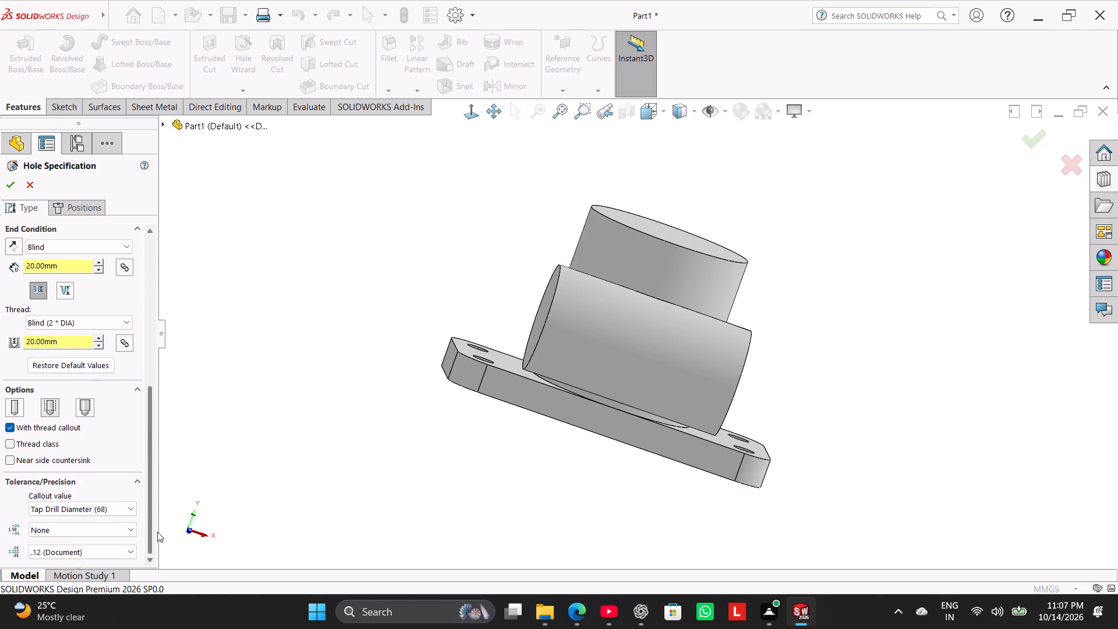
left_click_drag(157, 532, 158, 550)
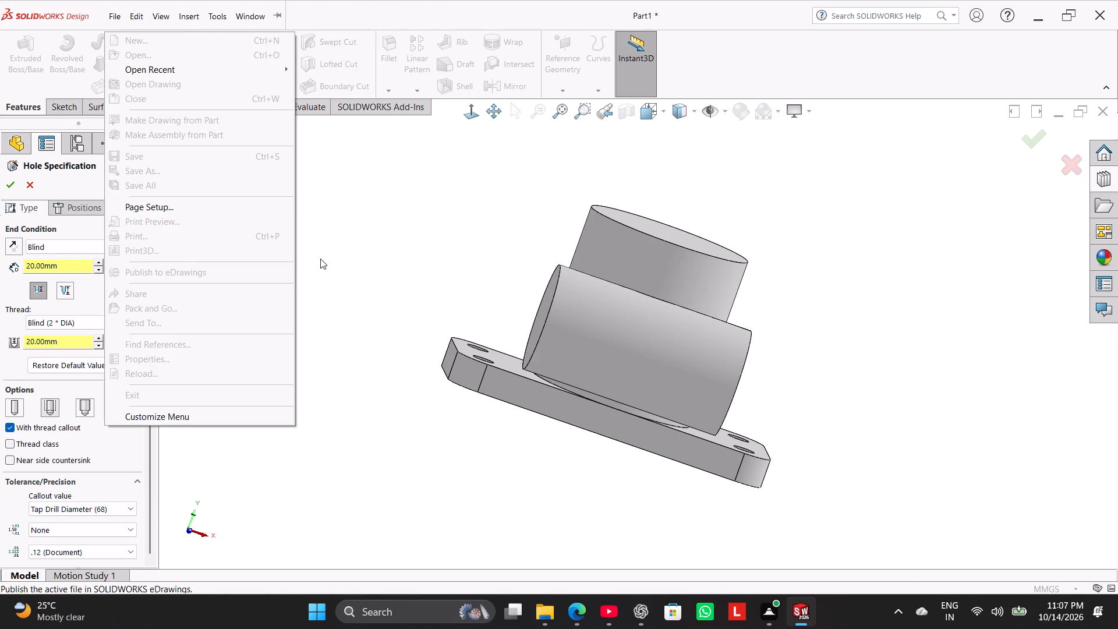
left_click(322, 252)
Place the M72x4.0 tapped hole at the centre of the vertical boss's top face and create it.
left_click(79, 208)
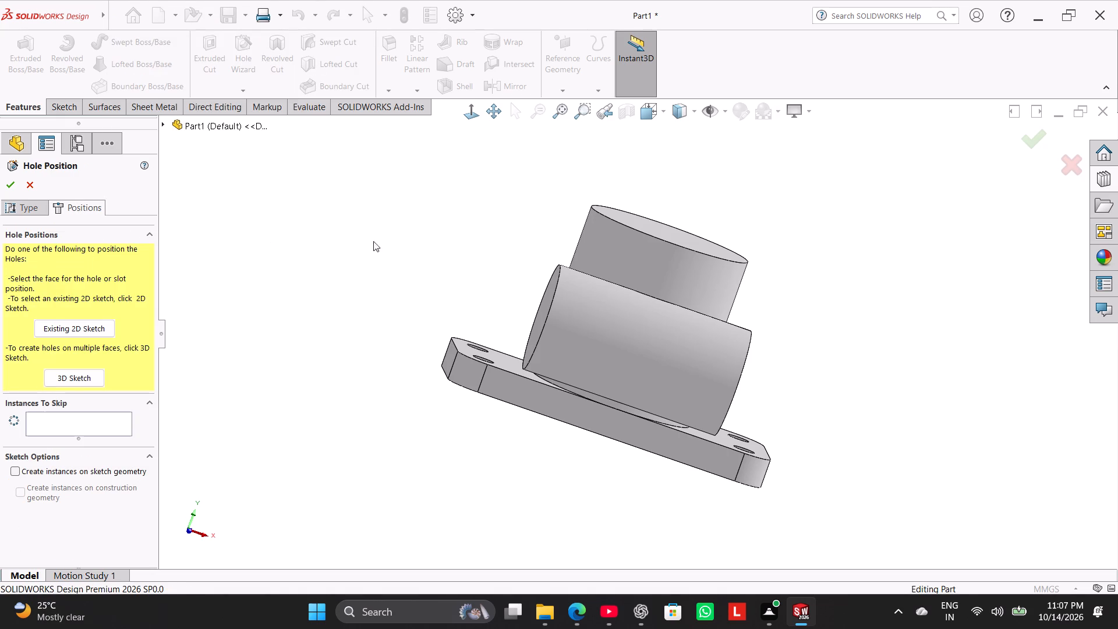
left_click(657, 229)
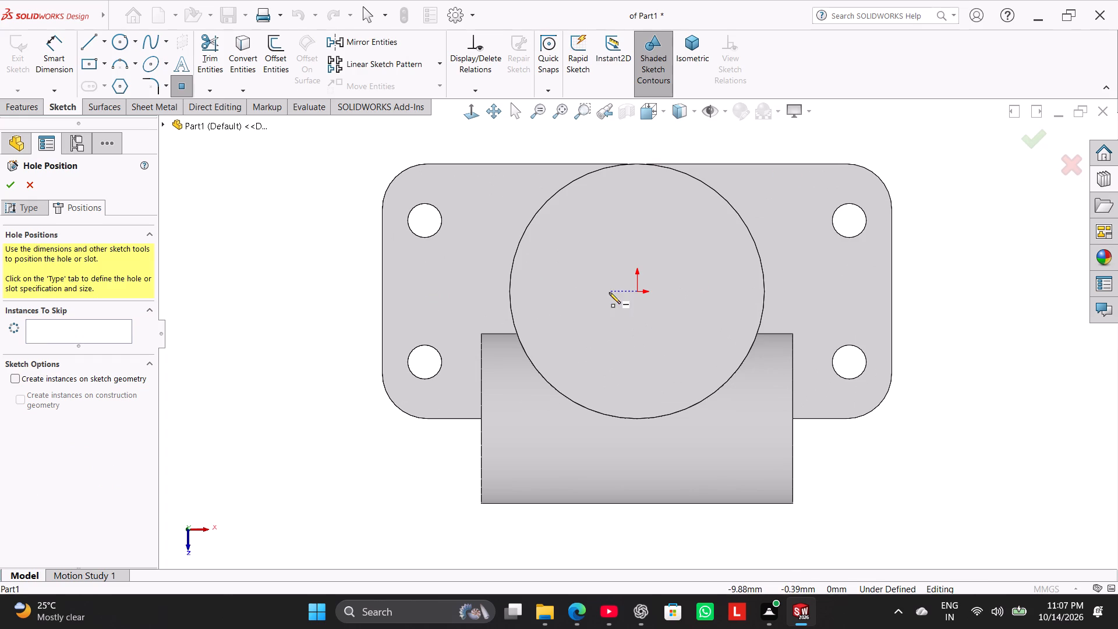
left_click(640, 294)
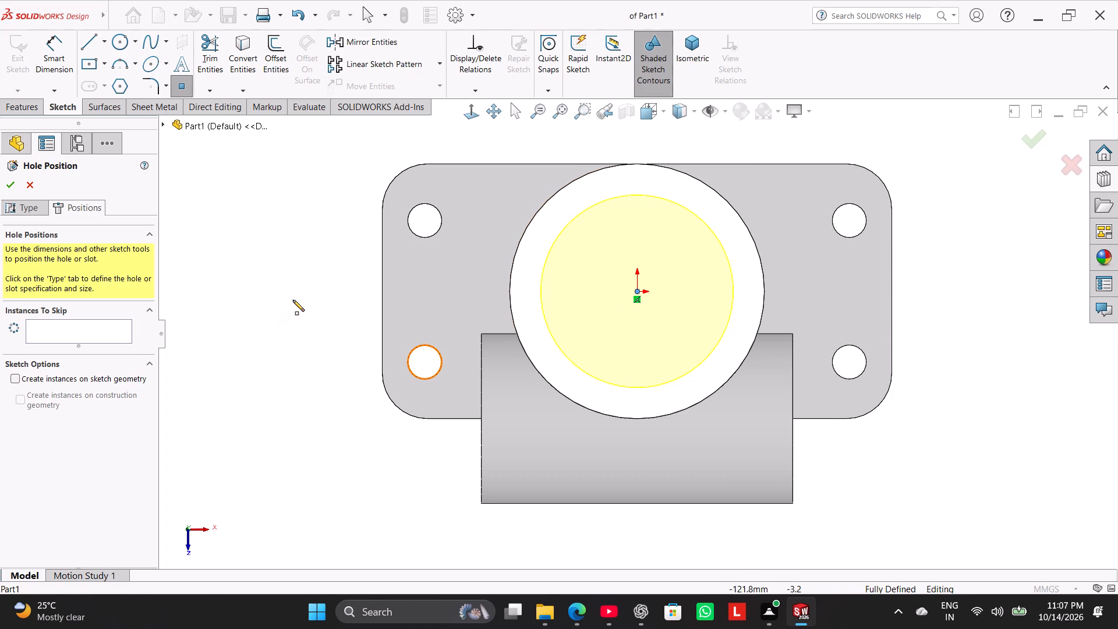
left_click(8, 186)
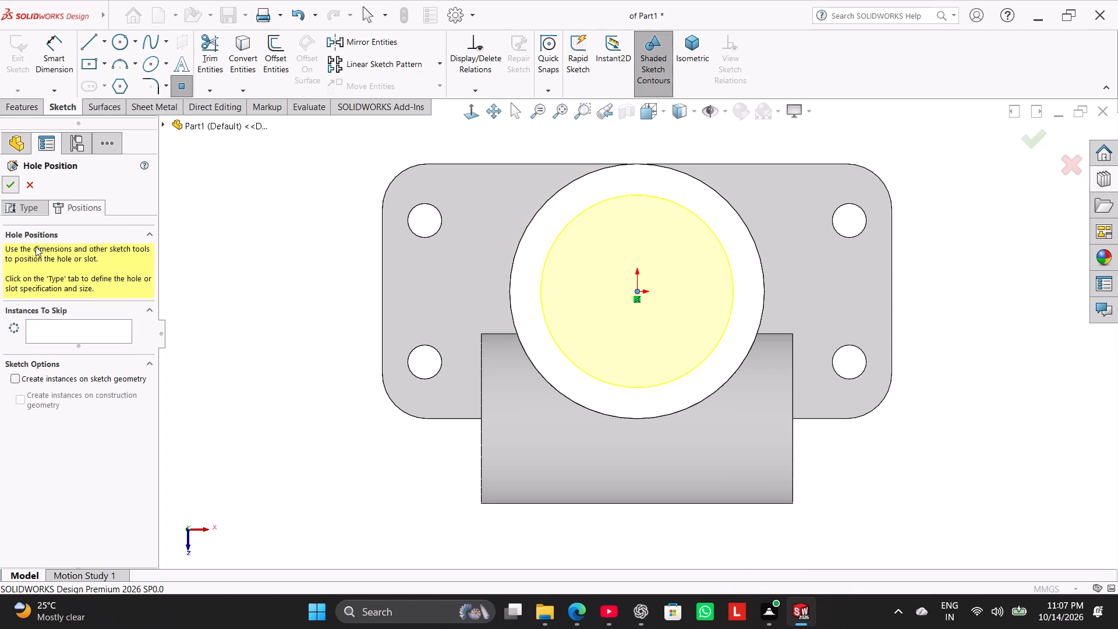
Start another Hole Wizard hole using the ISO standard and the Tapped hole type.
middle_click_drag(360, 362, 351, 235)
middle_click_drag(348, 263, 342, 334)
left_click(329, 336)
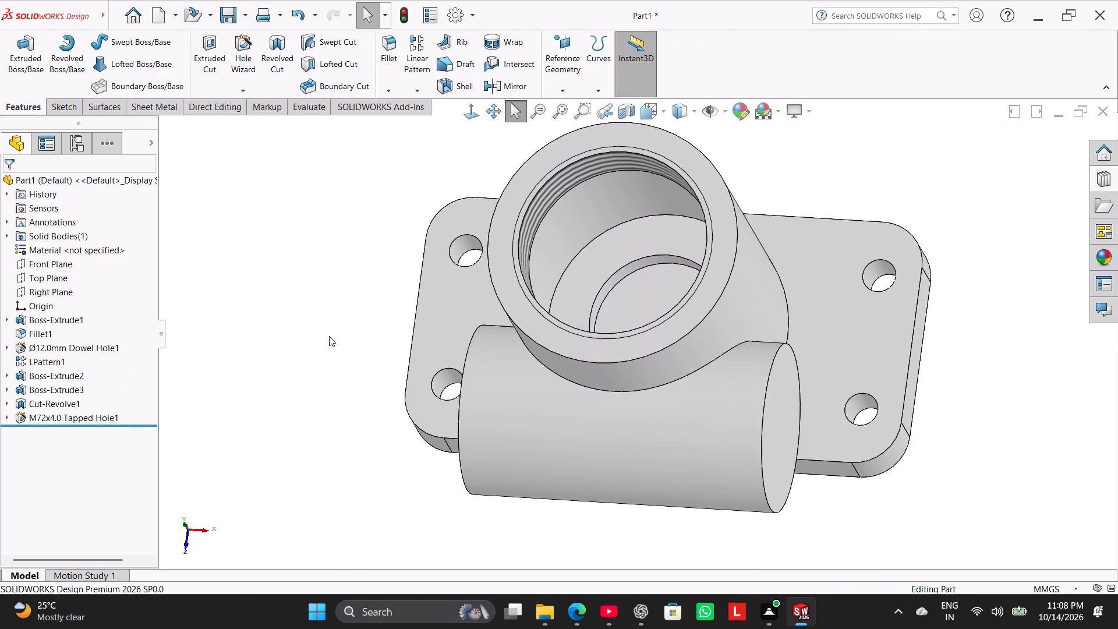
right_click_drag(324, 358, 499, 245)
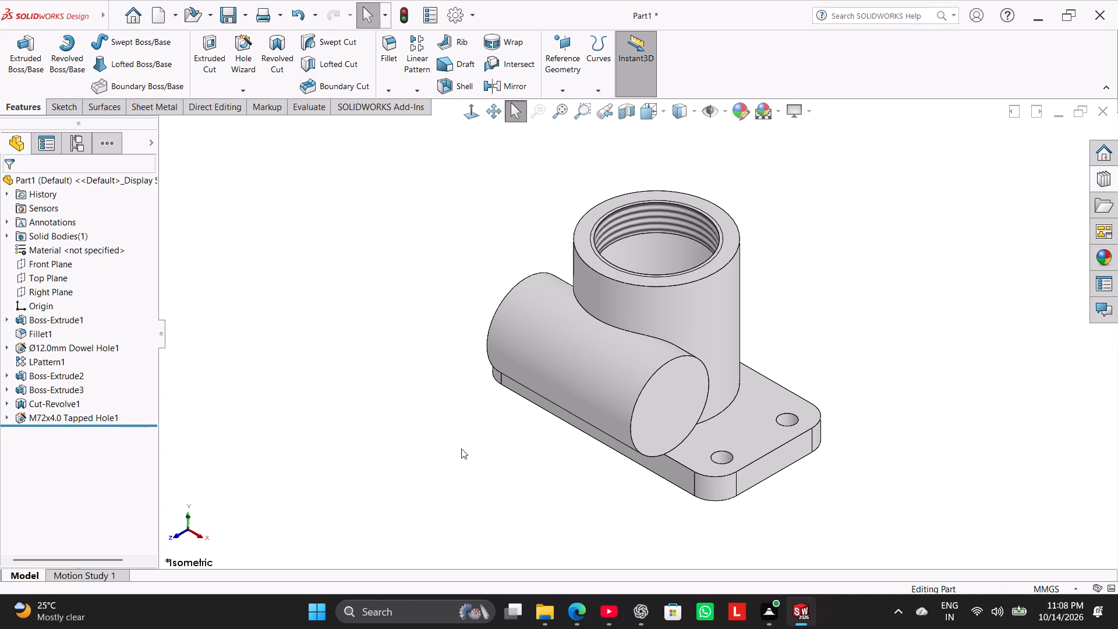
left_click(239, 54)
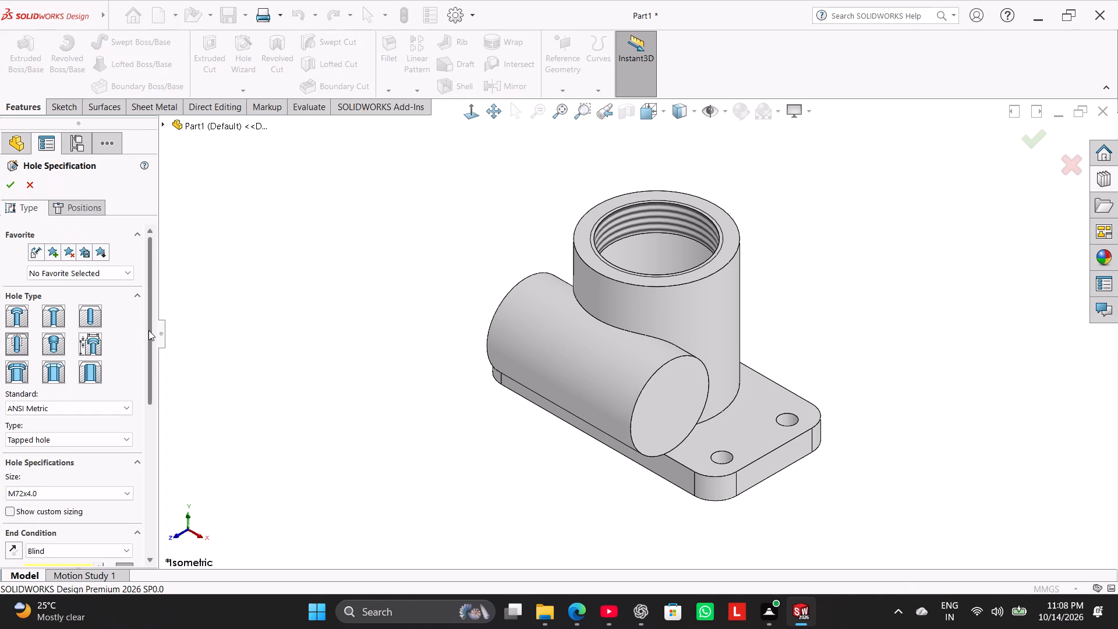
left_click_drag(150, 335, 161, 343)
left_click(97, 389)
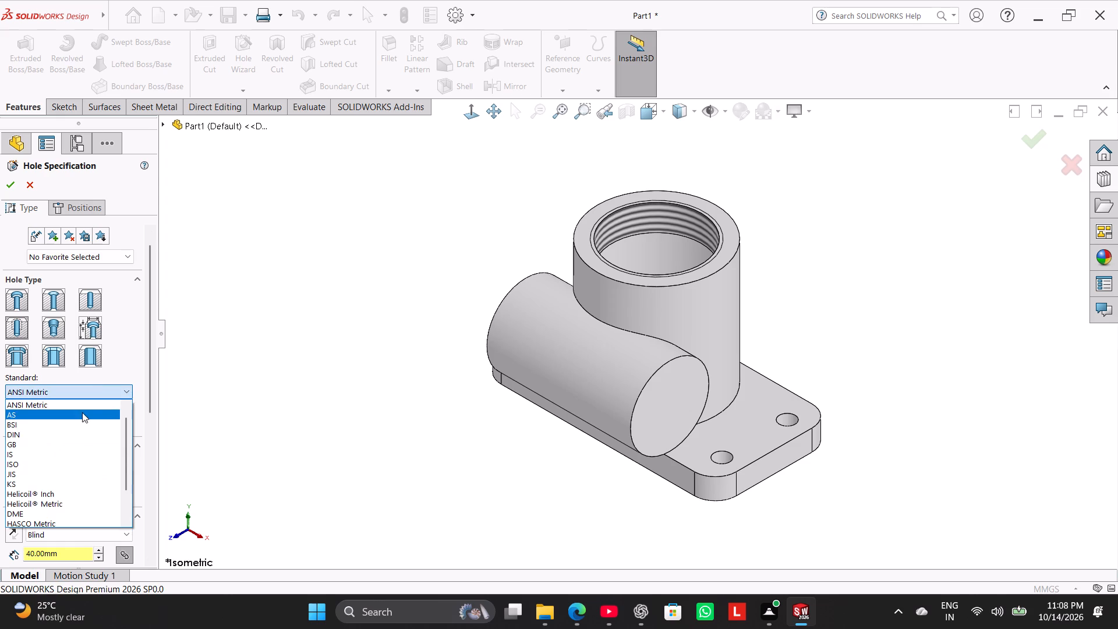
left_click(67, 461)
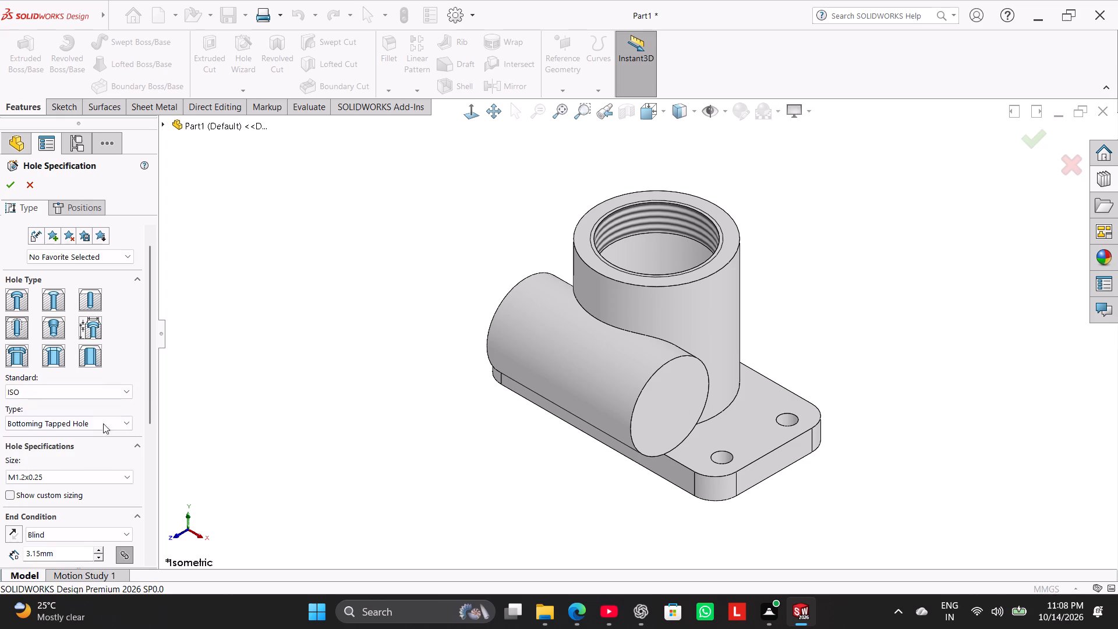
left_click_drag(147, 390, 148, 416)
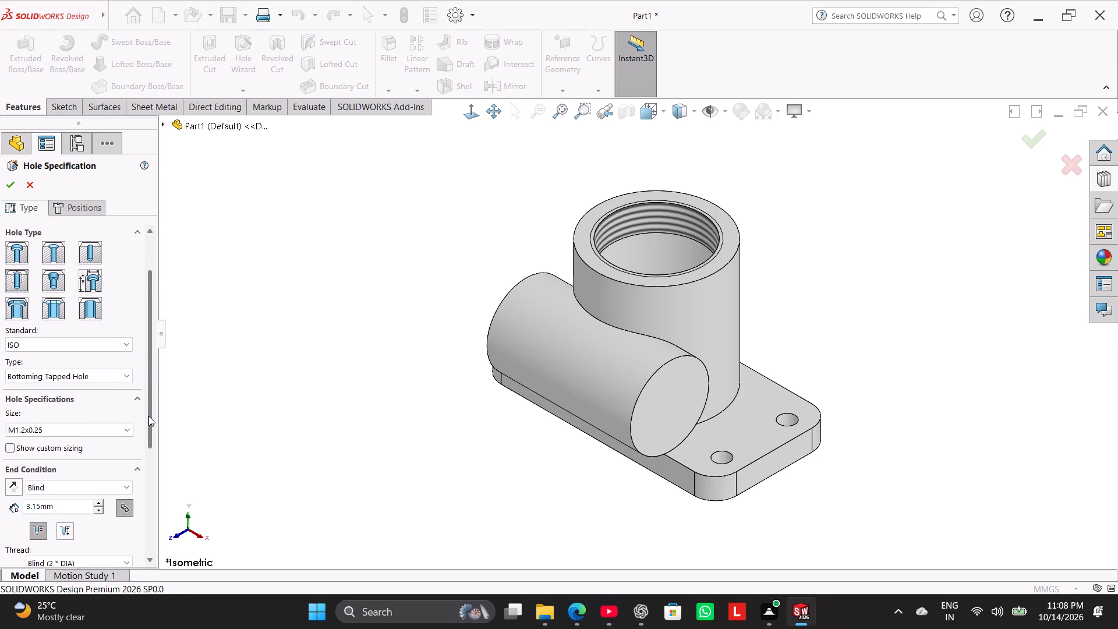
left_click_drag(148, 416, 148, 416)
left_click(115, 373)
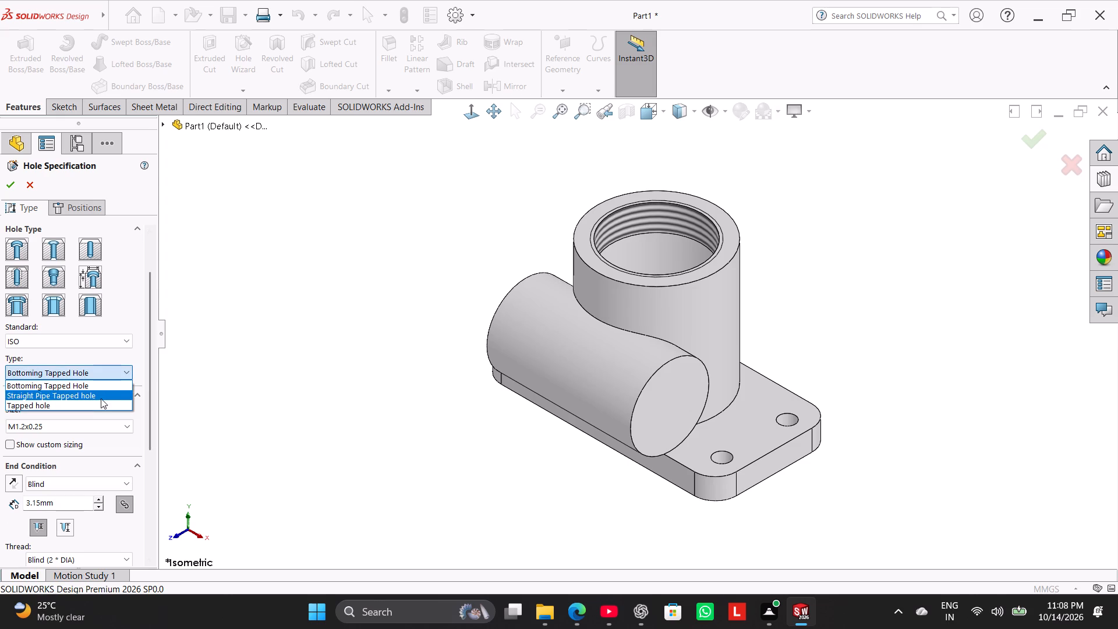
left_click(98, 402)
Choose size M30 for the ISO tapped hole.
left_click_drag(149, 356, 151, 388)
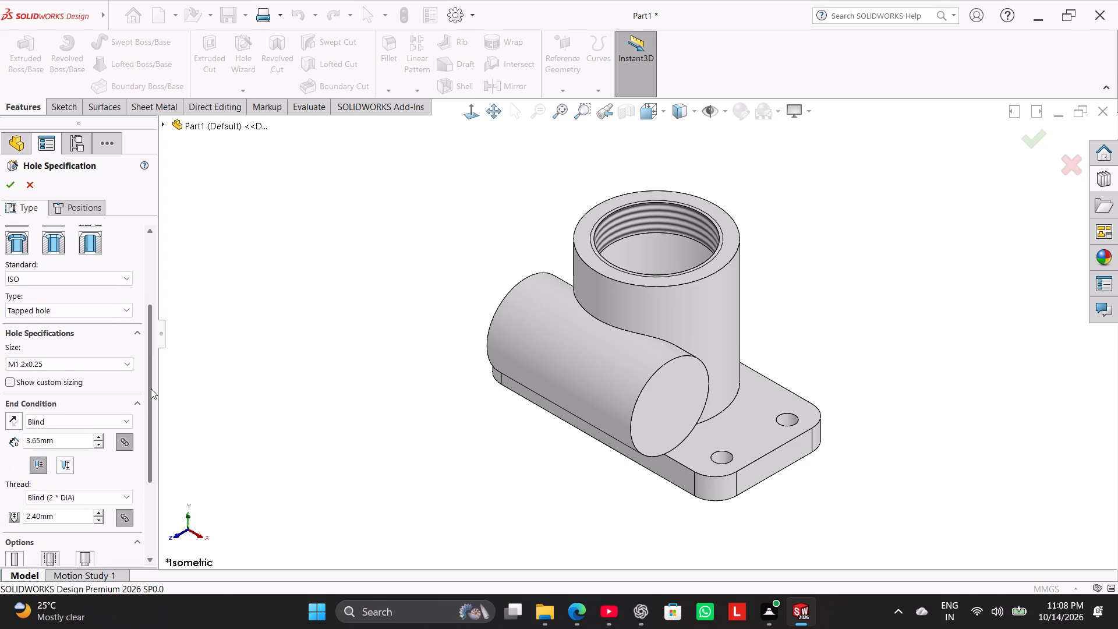
left_click_drag(151, 388, 151, 391)
left_click(108, 359)
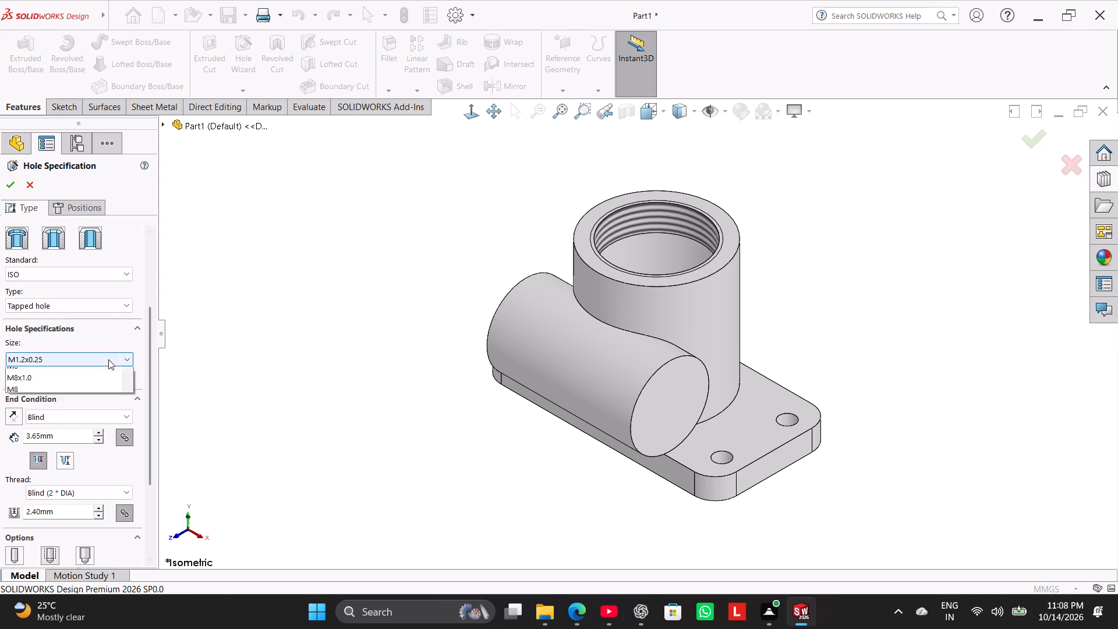
scroll(73, 446, "down", 5)
scroll(73, 446, "up", 1)
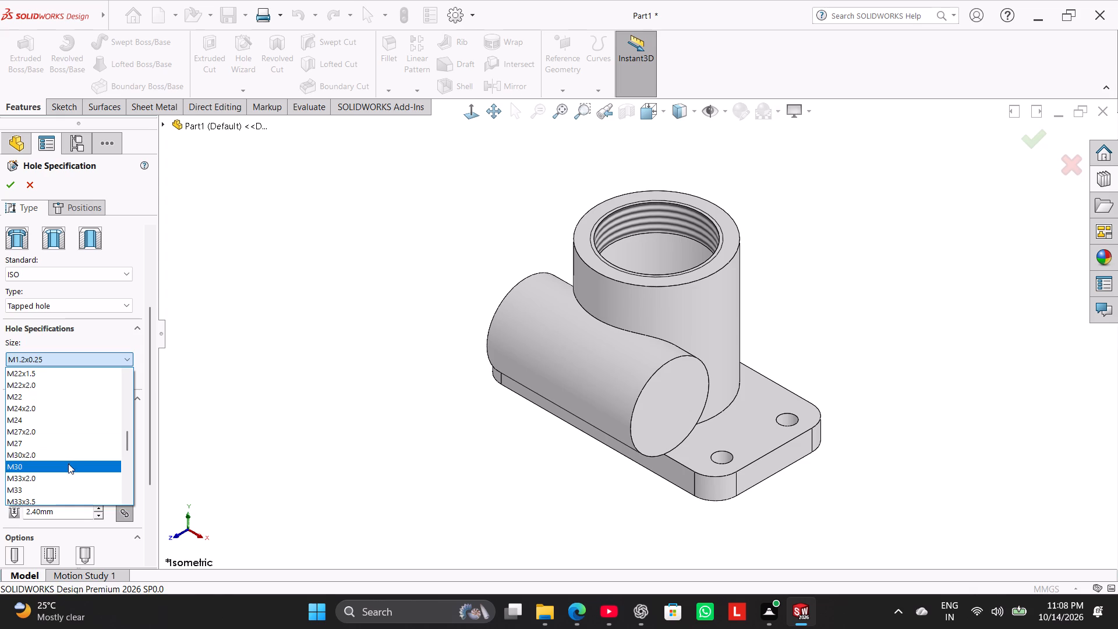
left_click(68, 464)
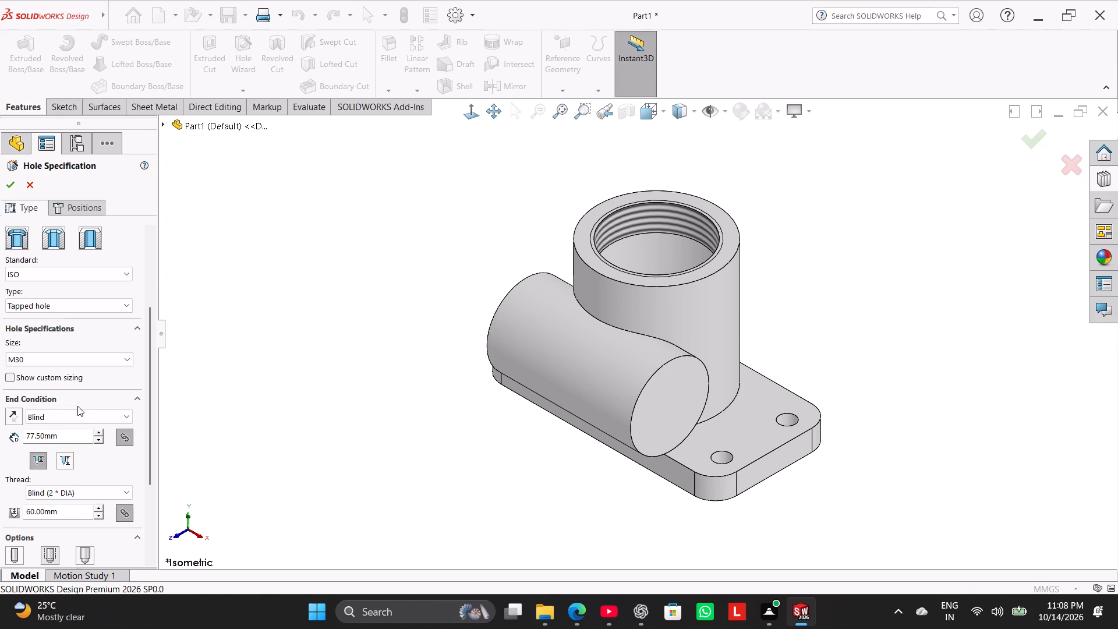
Set both the blind hole depth and the thread depth of the M30 tapped hole to 16 mm.
double_click(63, 438)
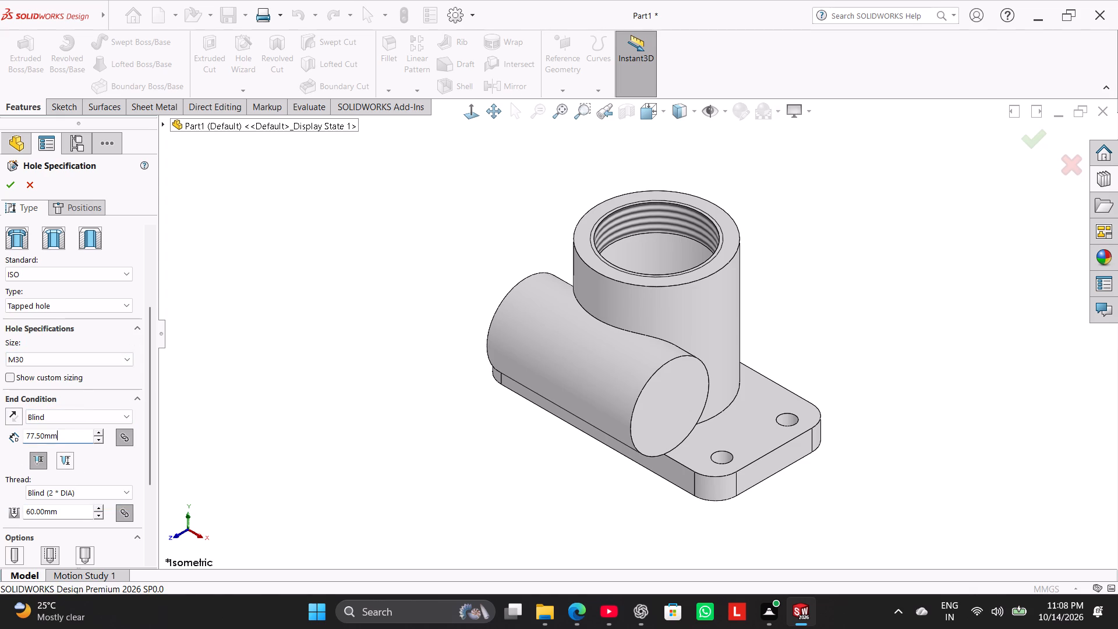
type("16")
key("Return")
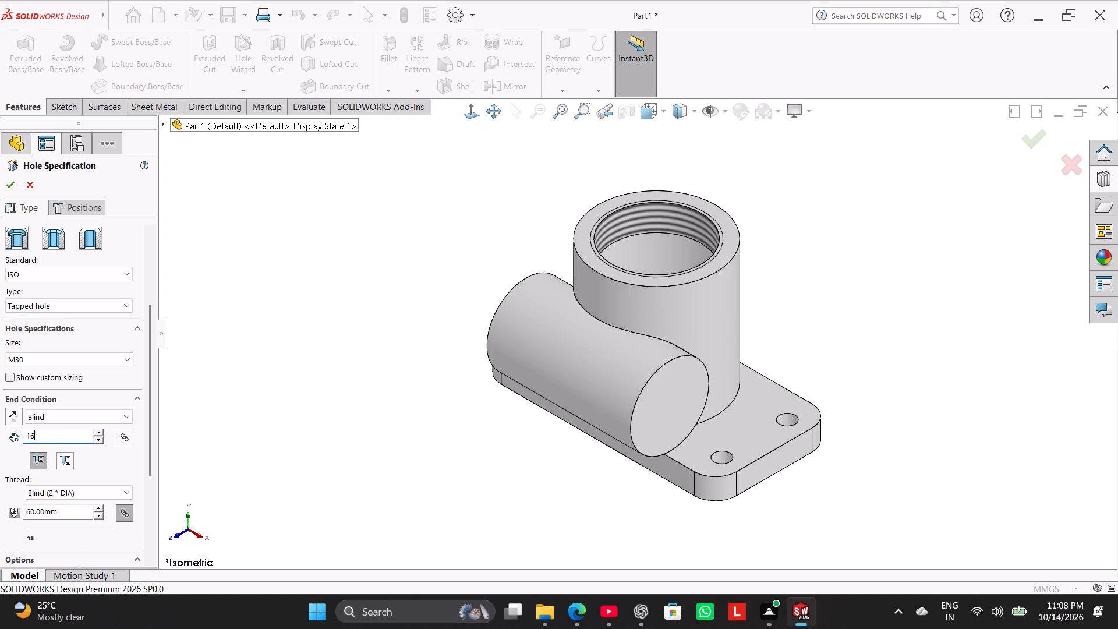
double_click(60, 509)
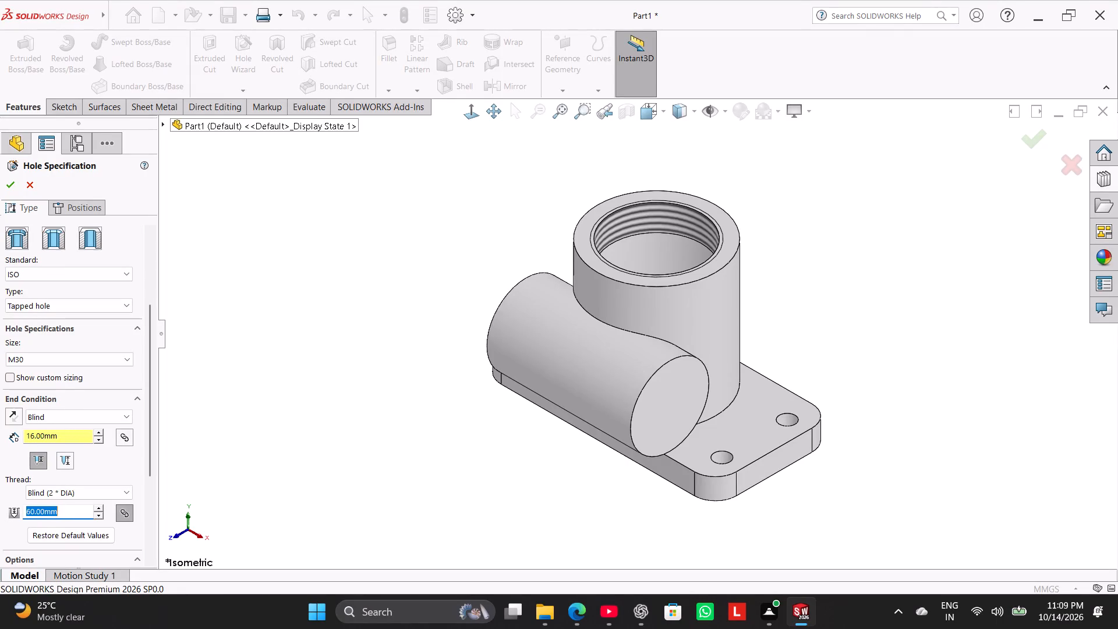
double_click(64, 509)
type("16")
key("Return")
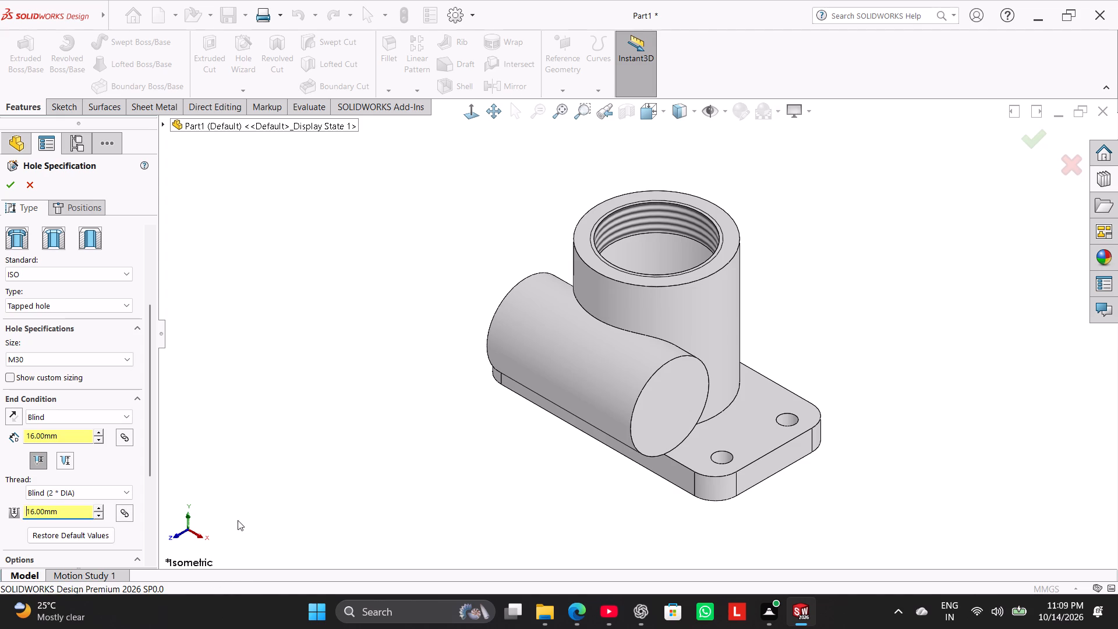
Place the M30 tapped hole at the origin on the base plate's underside and create it.
left_click_drag(151, 398, 151, 412)
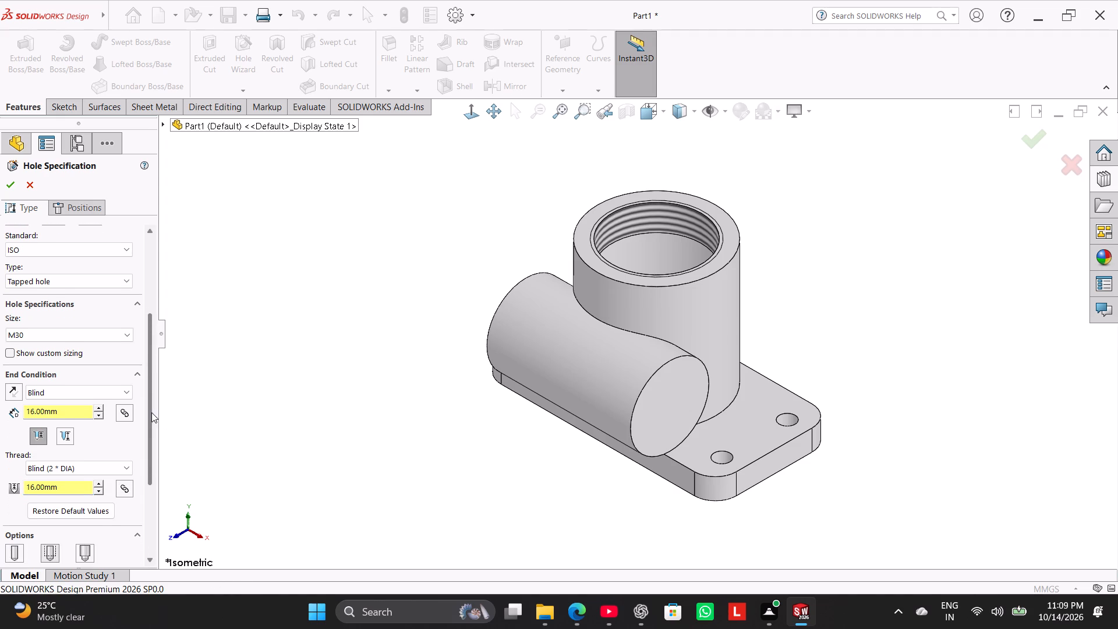
left_click_drag(151, 412, 137, 560)
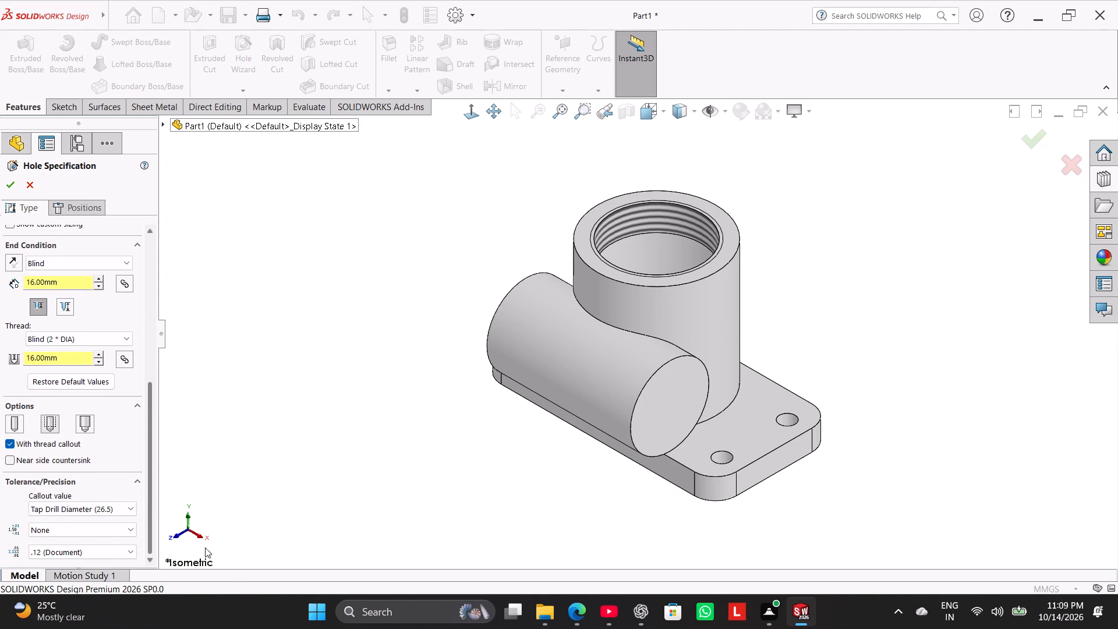
middle_click_drag(341, 531, 408, 285)
left_click(603, 428)
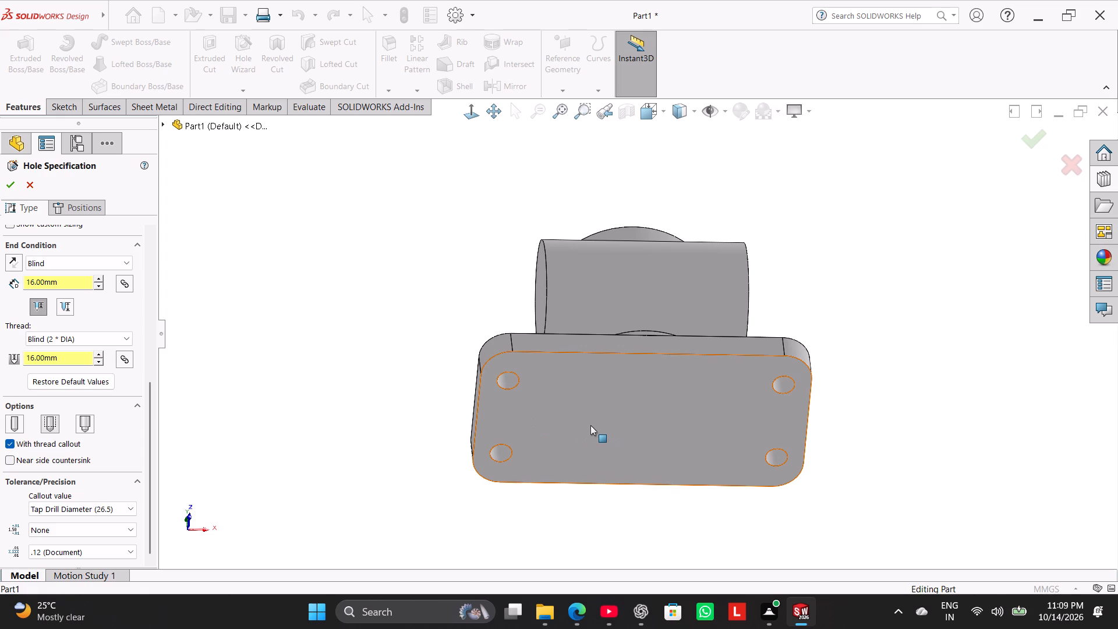
left_click(86, 205)
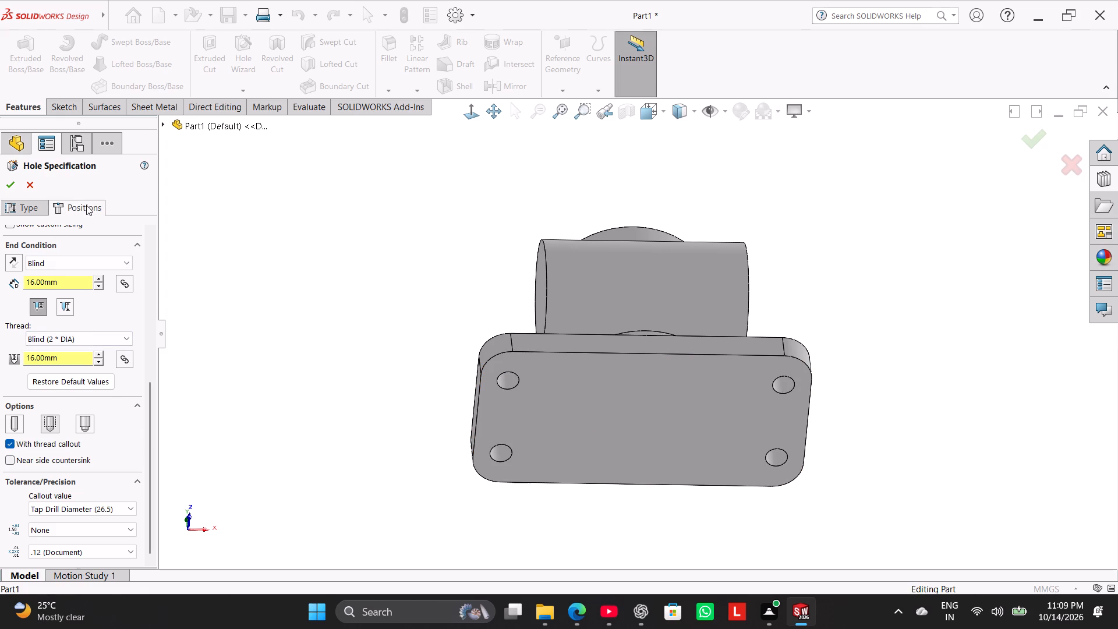
left_click(604, 405)
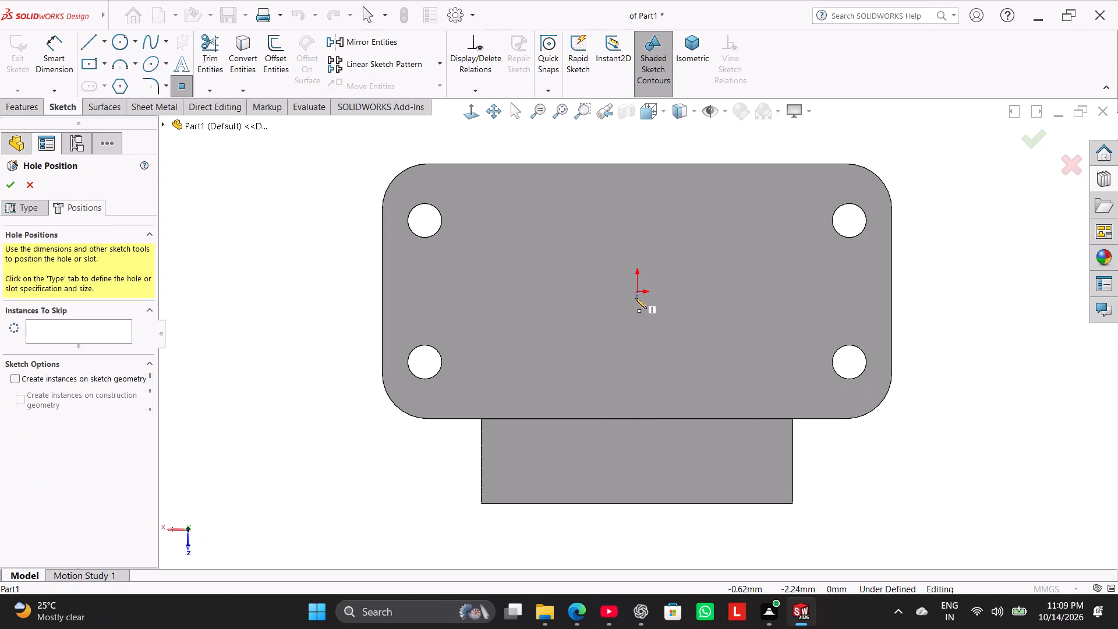
left_click(635, 294)
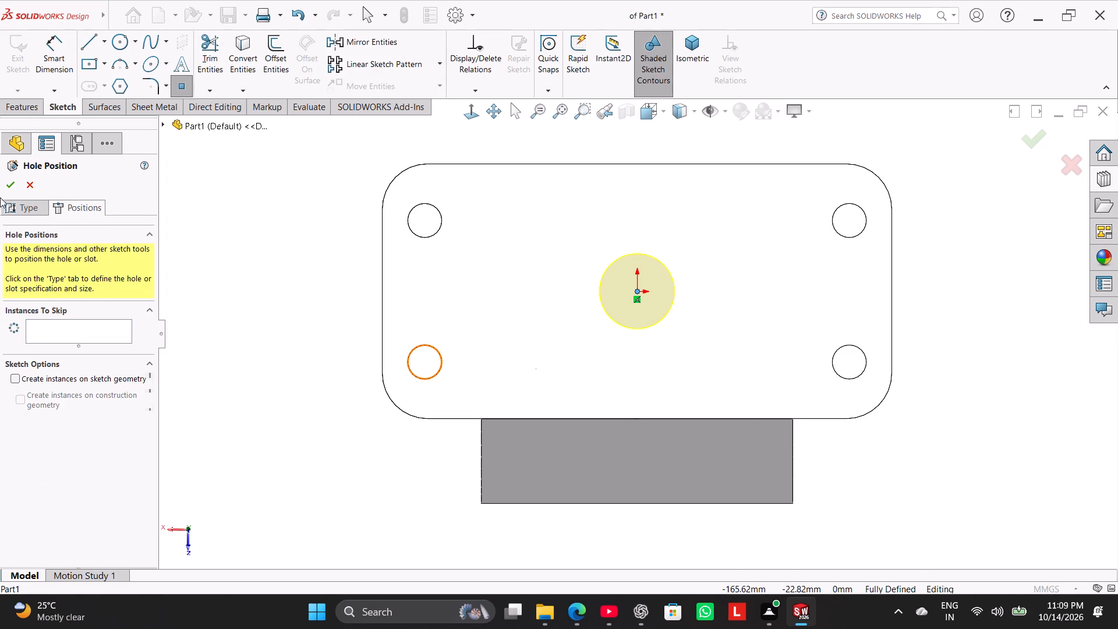
left_click(5, 181)
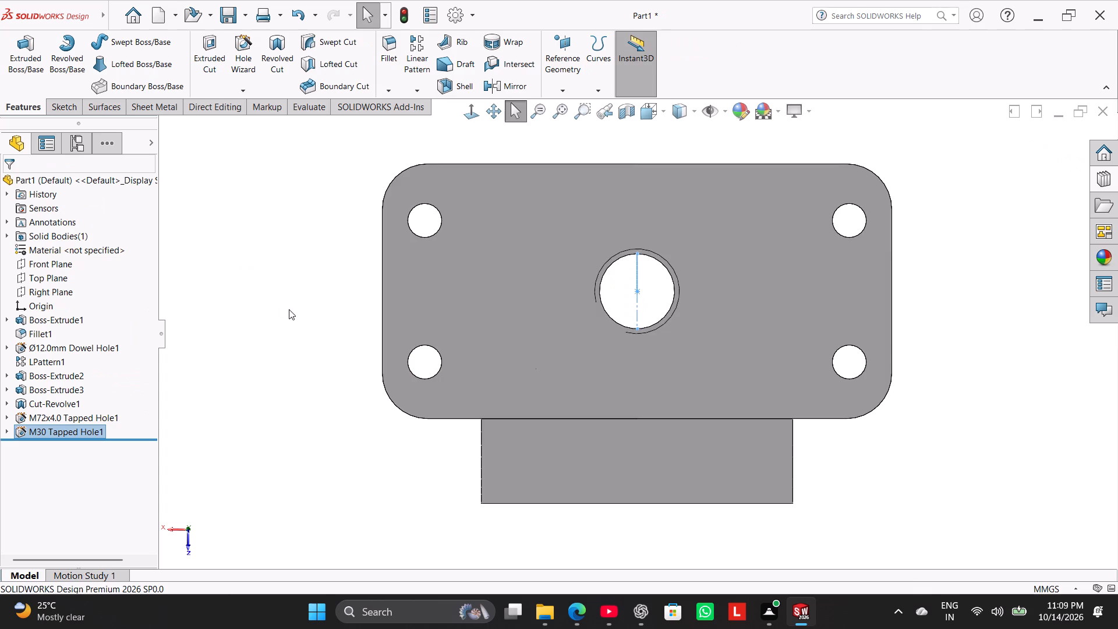
Examine the M30 hole and the internal cavity using a temporary section view through the Front Plane.
middle_click_drag(291, 310, 305, 260)
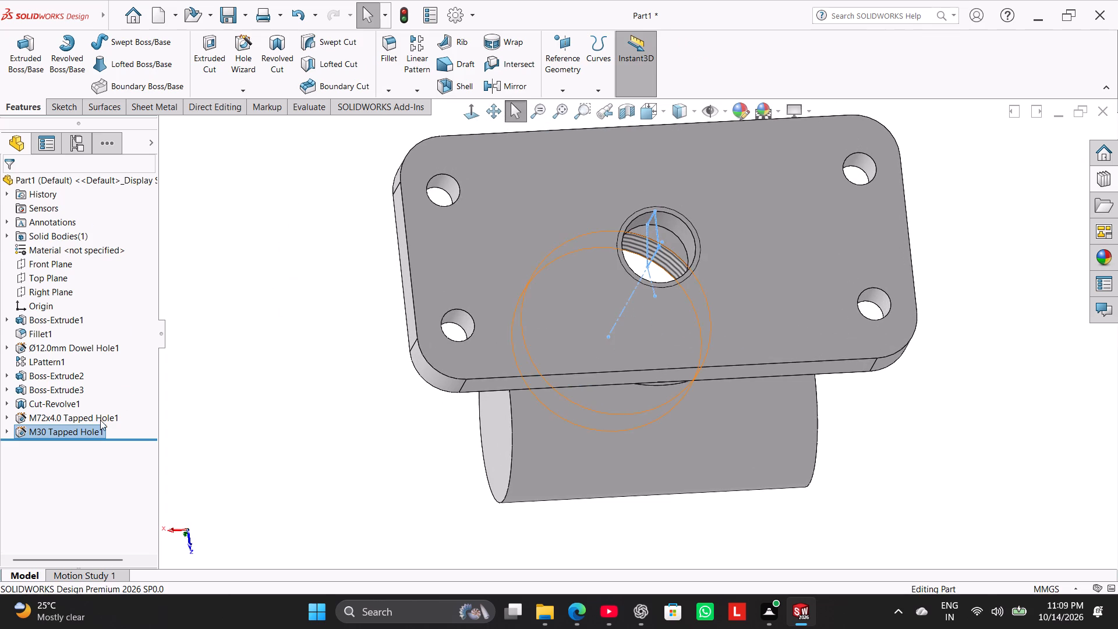
middle_click_drag(408, 330, 416, 415)
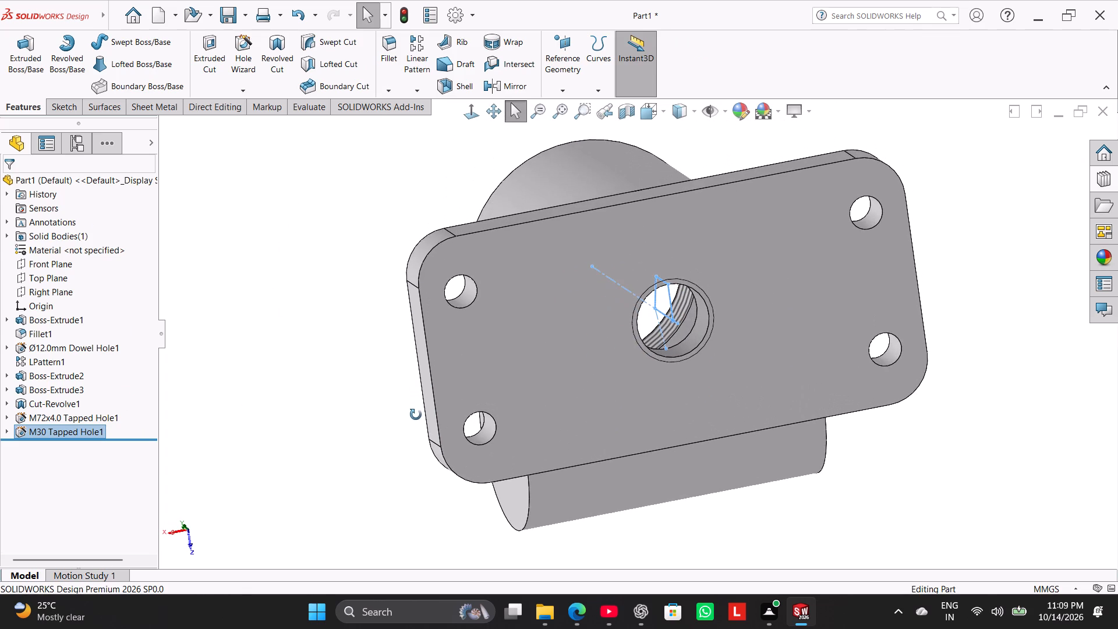
middle_click_drag(416, 415, 416, 414)
left_click(635, 114)
middle_click_drag(455, 328, 463, 344)
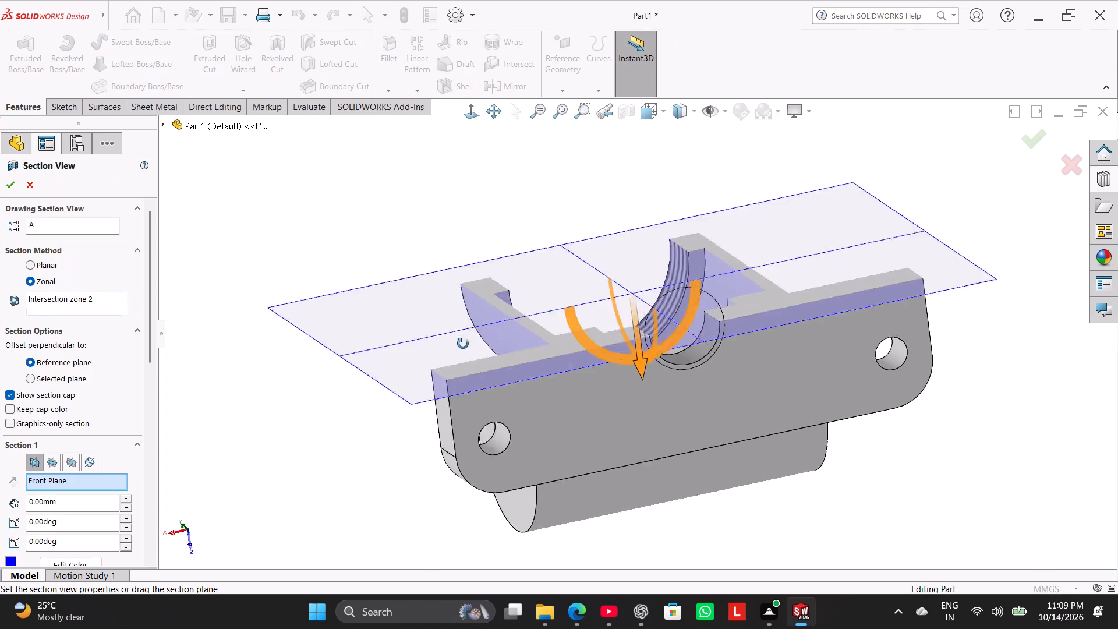
middle_click_drag(463, 344, 473, 476)
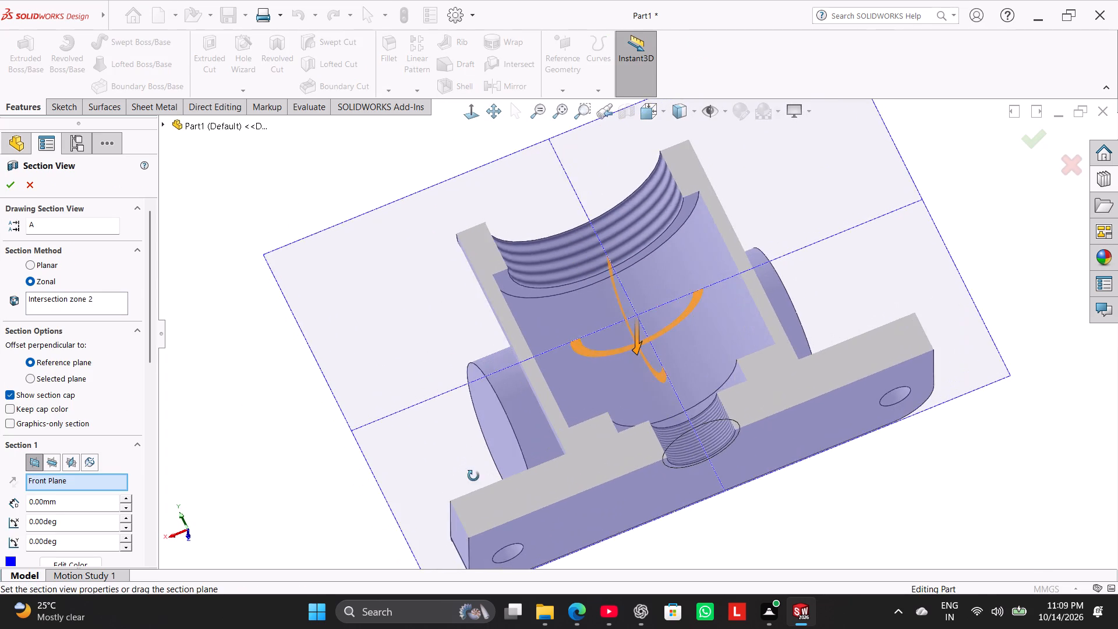
middle_click_drag(473, 476, 482, 528)
middle_click_drag(462, 366, 460, 480)
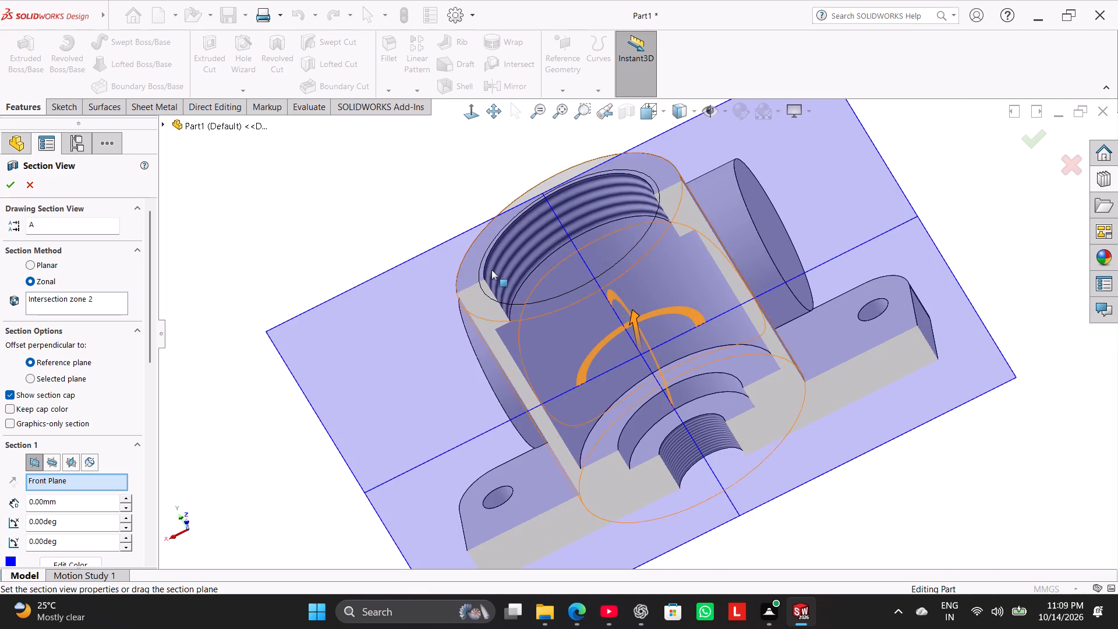
left_click(32, 181)
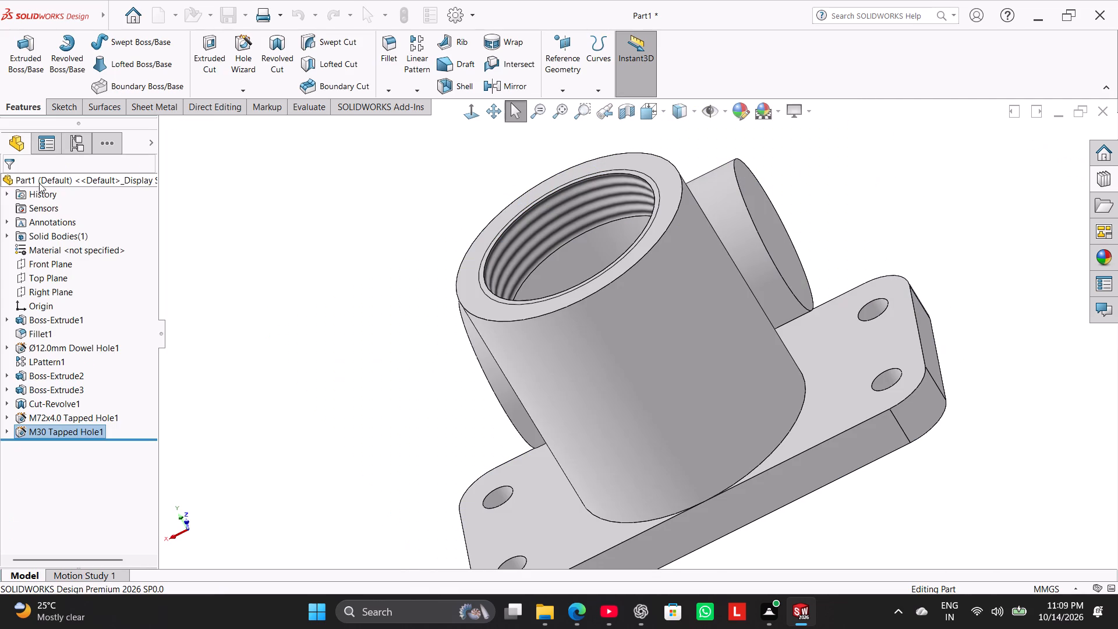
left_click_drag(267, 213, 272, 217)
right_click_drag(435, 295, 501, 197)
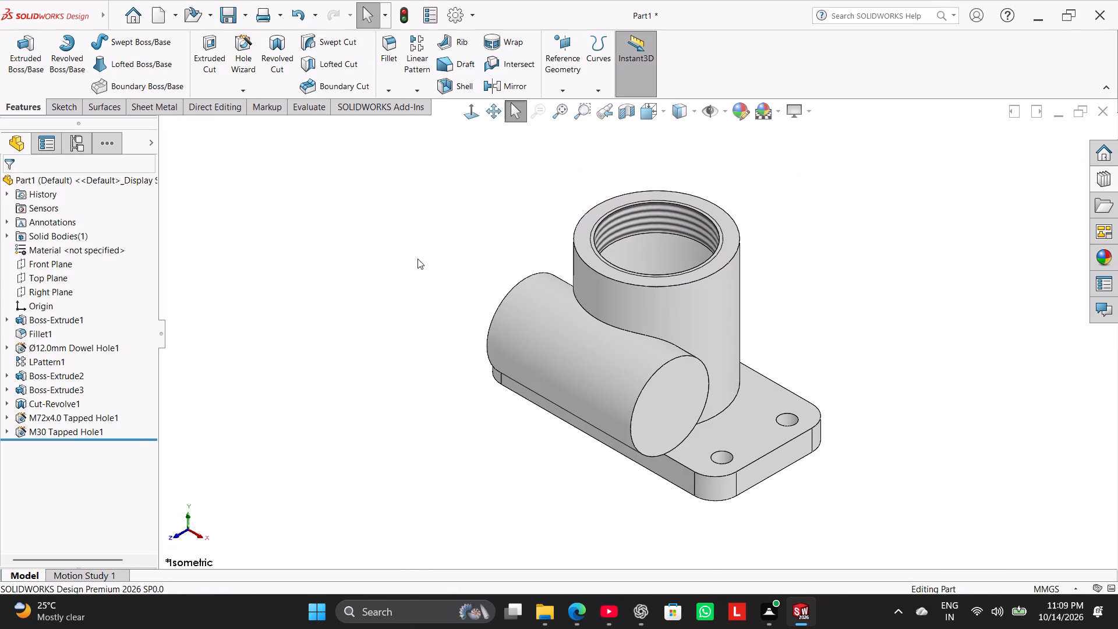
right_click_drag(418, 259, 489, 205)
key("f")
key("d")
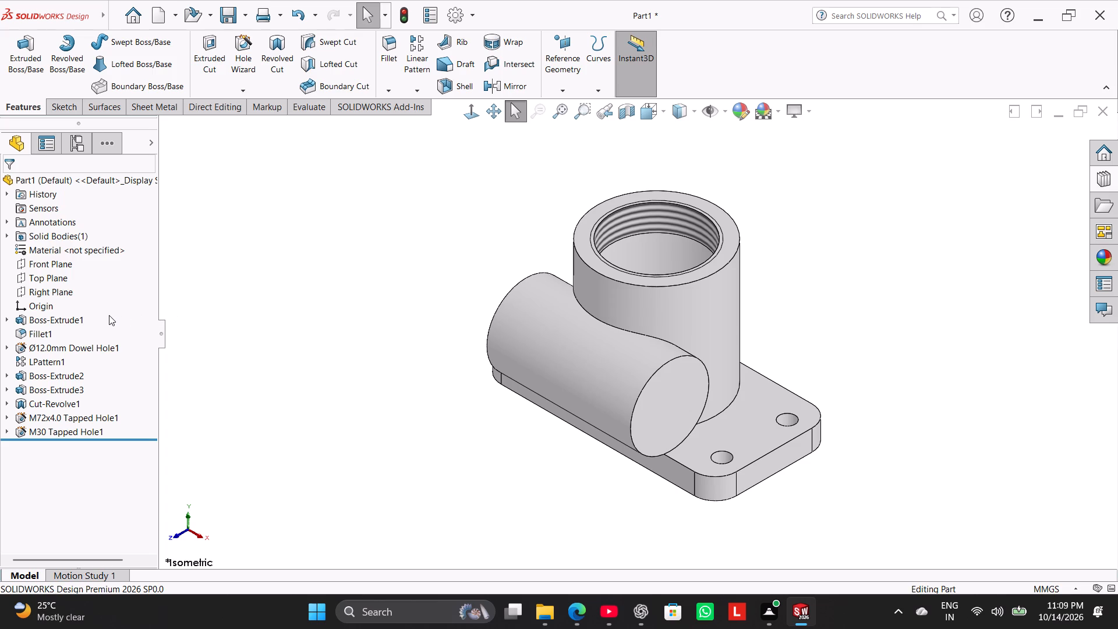
Sketch a closed right-triangle profile on the Front Plane, hanging from the vertical boss's top edge, with a sloped side about 18.7 mm long.
left_click(63, 263)
left_click(75, 244)
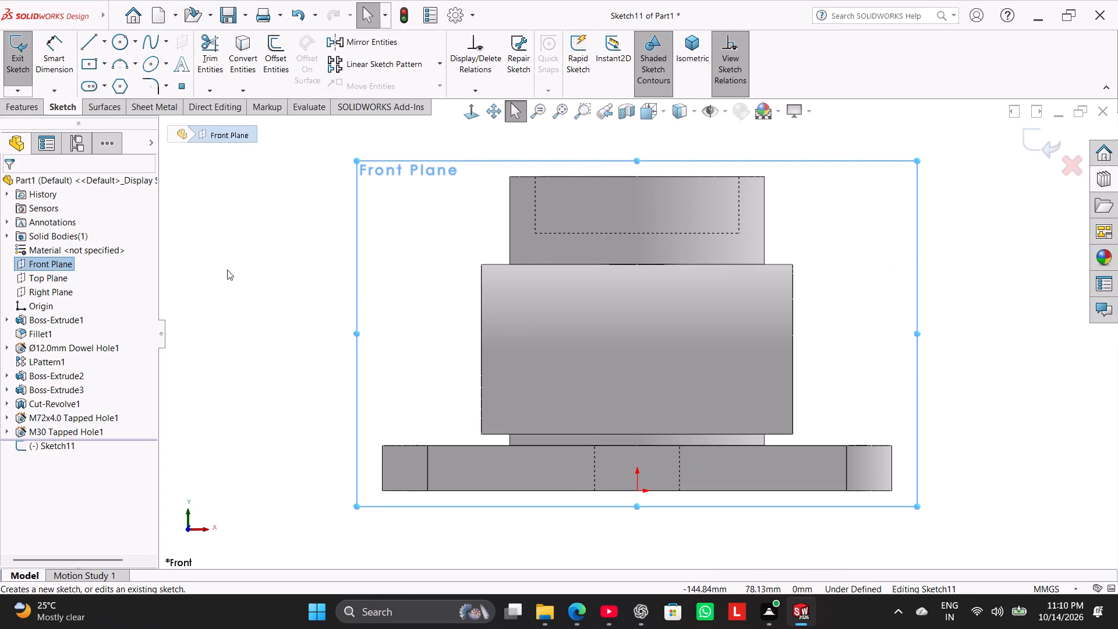
left_click(93, 41)
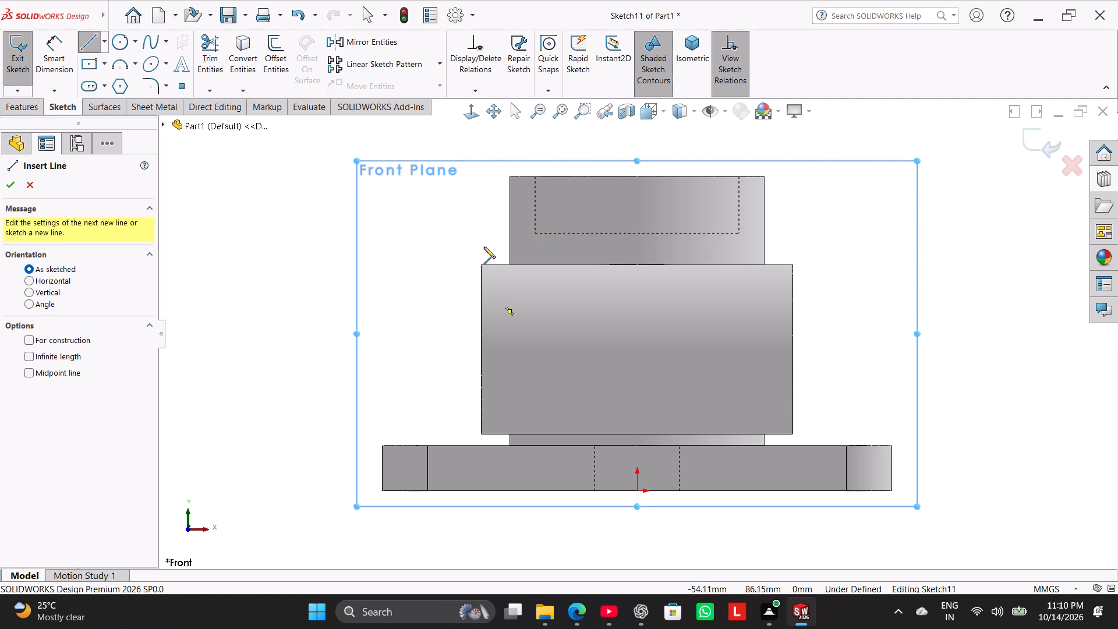
middle_click_drag(483, 252, 483, 282)
left_click(479, 113)
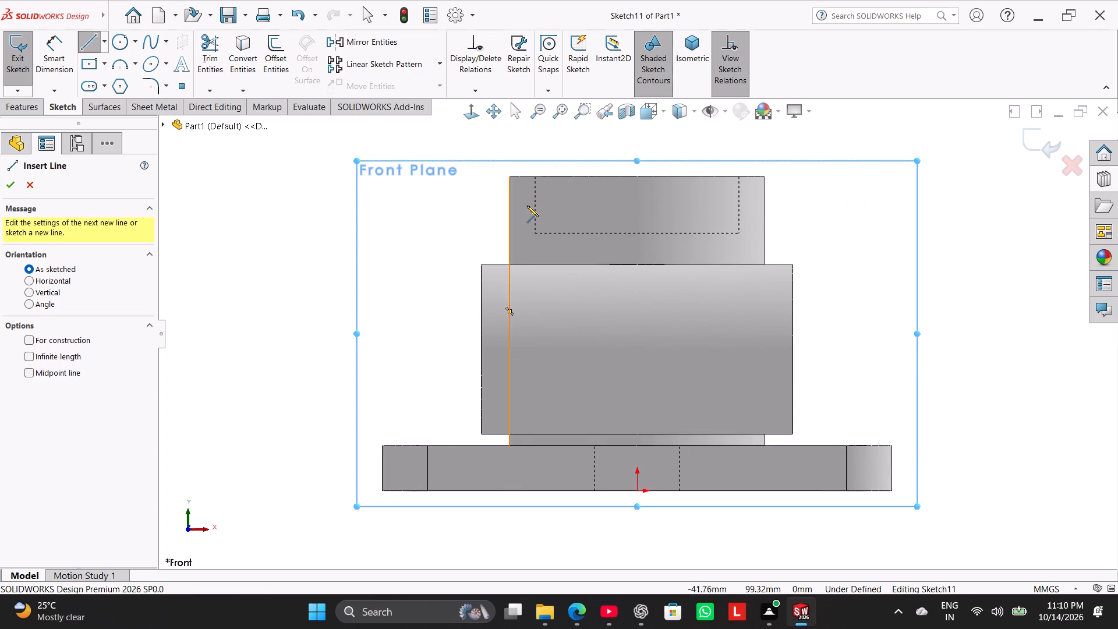
left_click(558, 176)
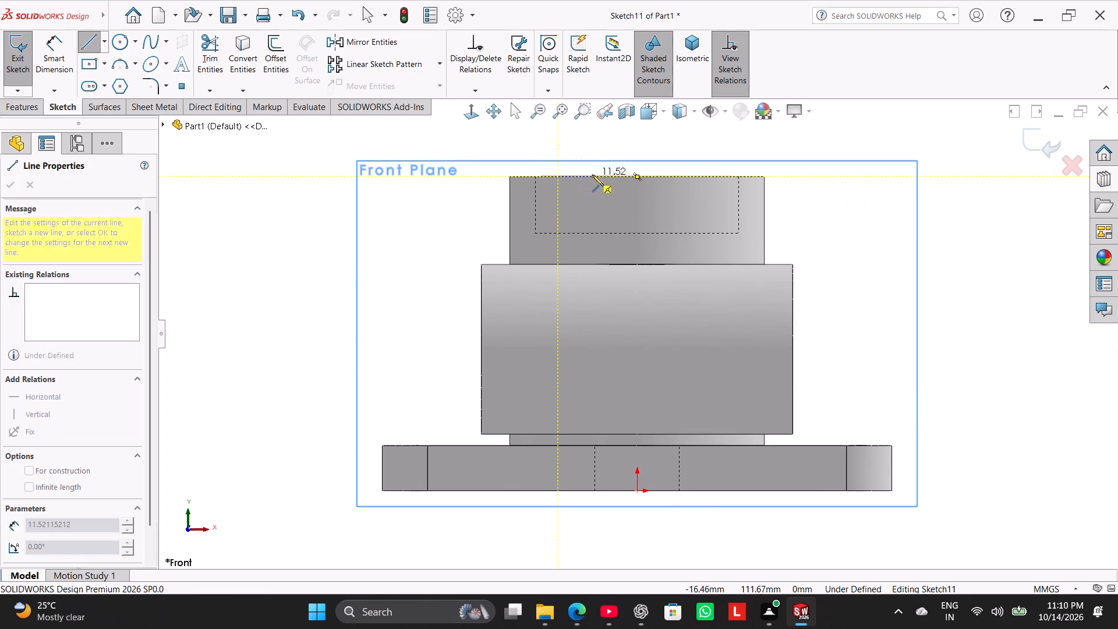
left_click(599, 174)
left_click(602, 210)
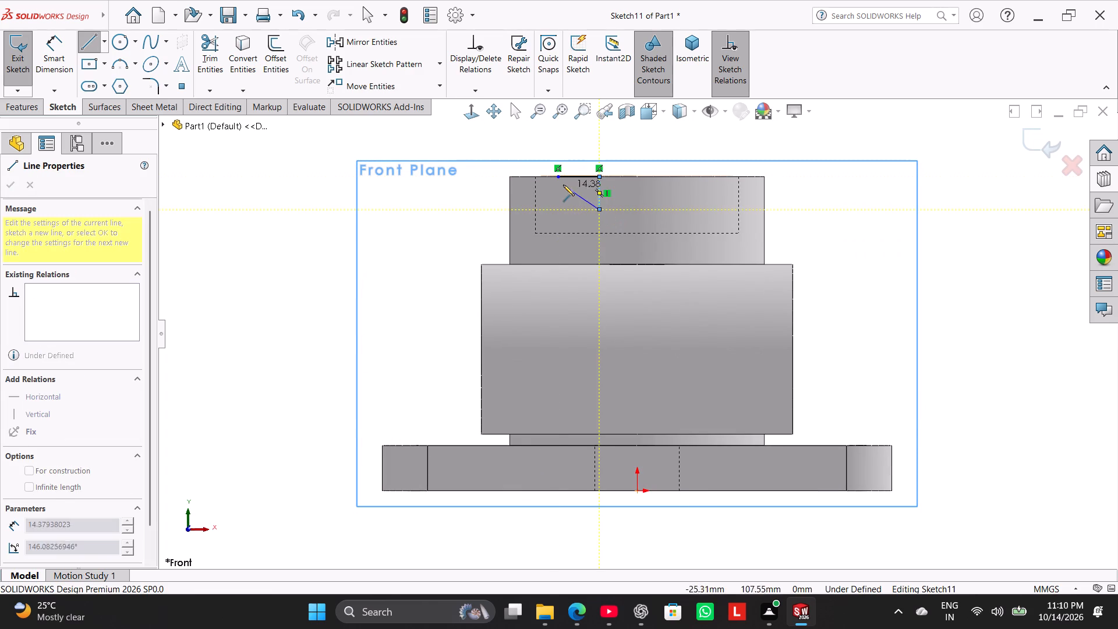
left_click(556, 178)
right_click(415, 218)
left_click(449, 228)
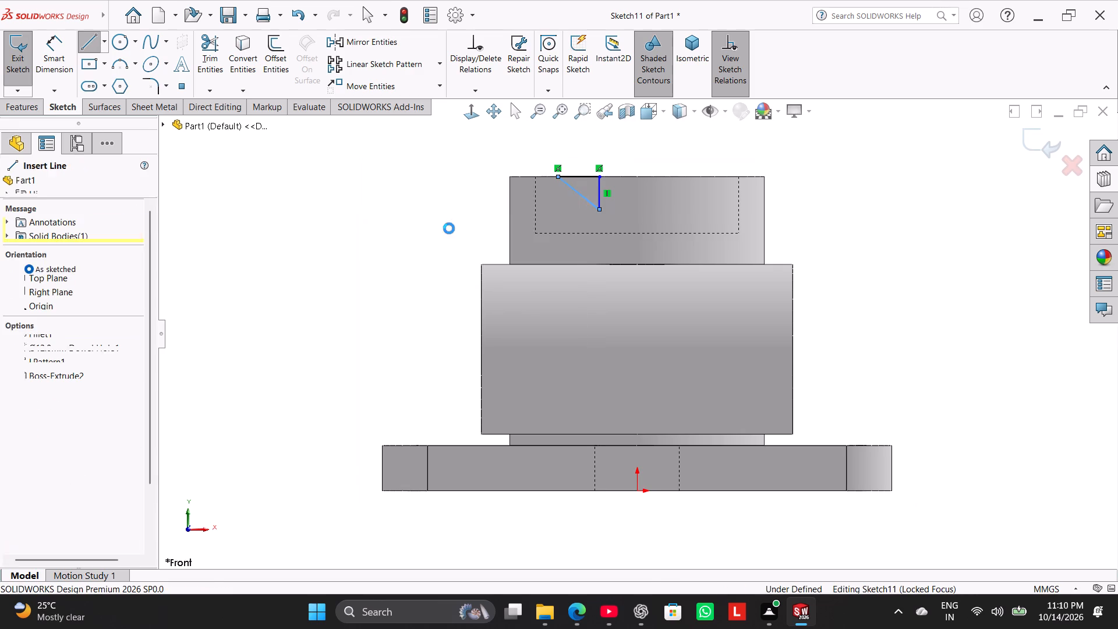
Draw a vertical centerline upward from the midpoint of the boss's top edge, in line with the origin.
left_click(104, 42)
left_click(124, 74)
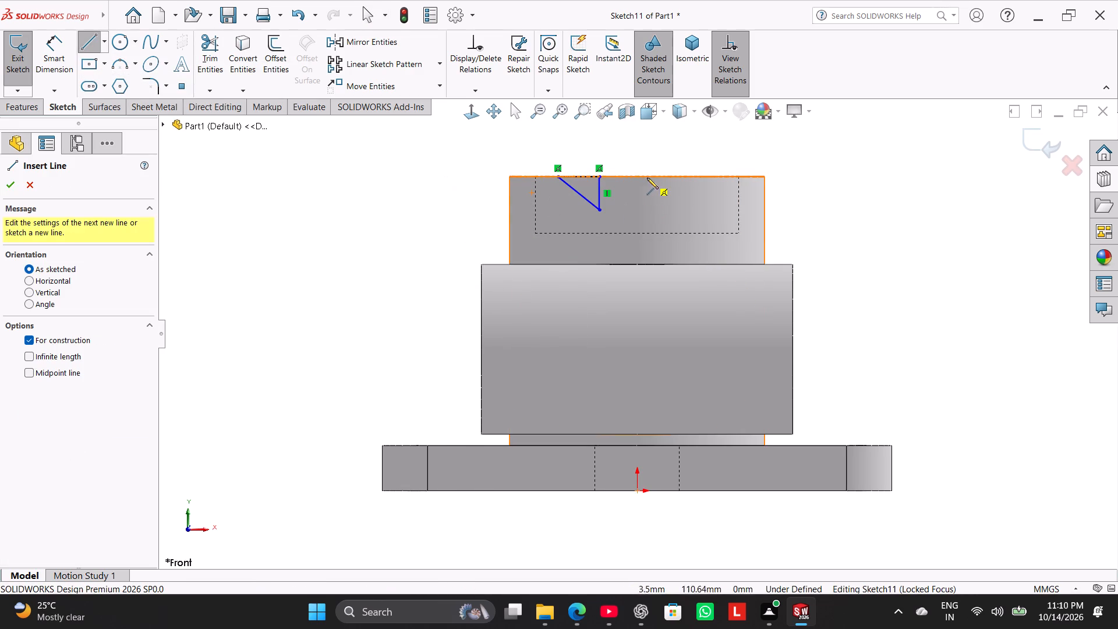
left_click(636, 175)
left_click(634, 136)
right_click(661, 152)
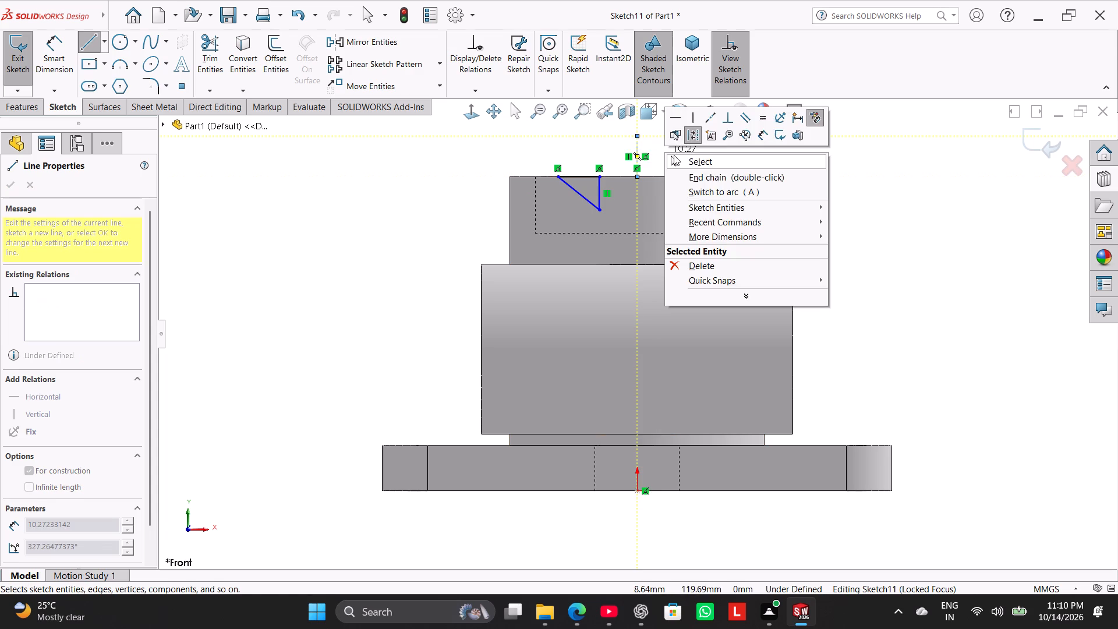
left_click(676, 158)
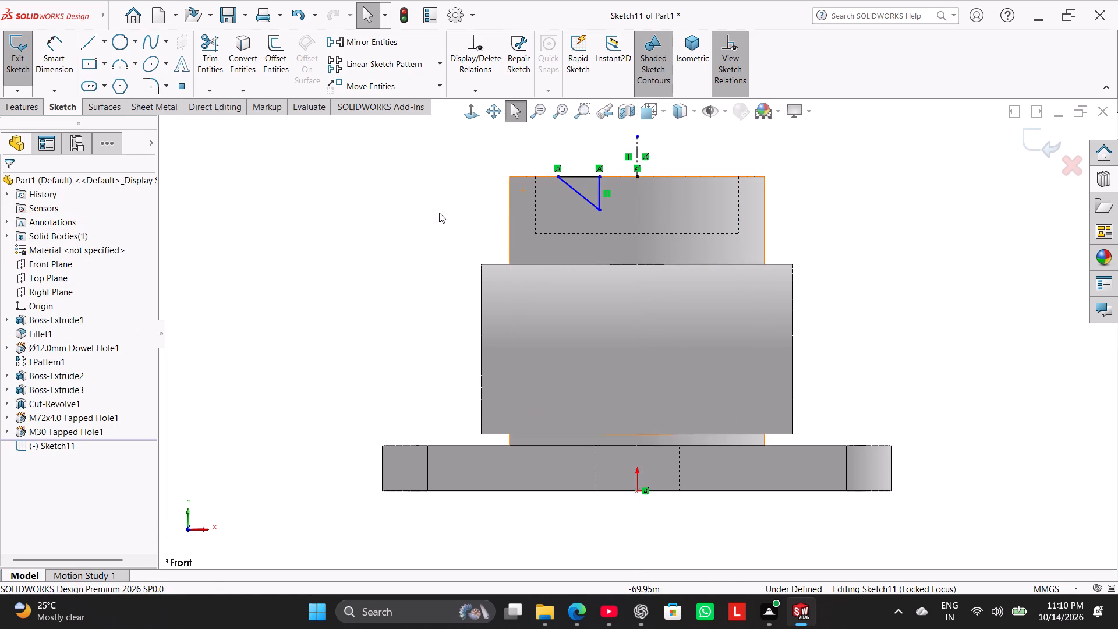
Dimension the angle between the triangle's sloped side and the centerline at 45 degrees.
left_click(53, 63)
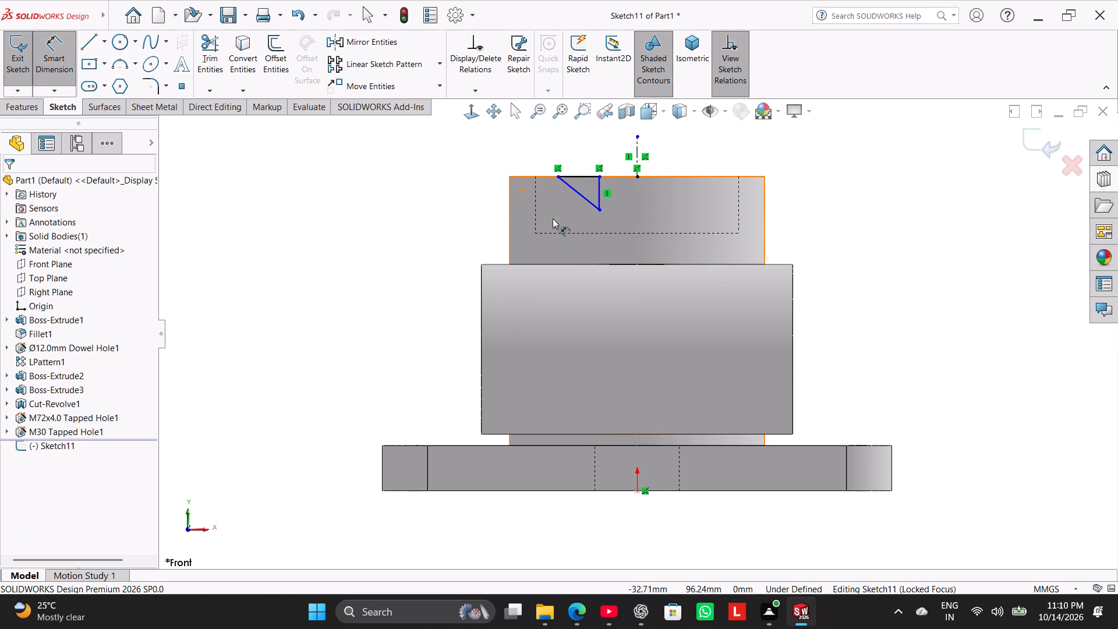
left_click(585, 196)
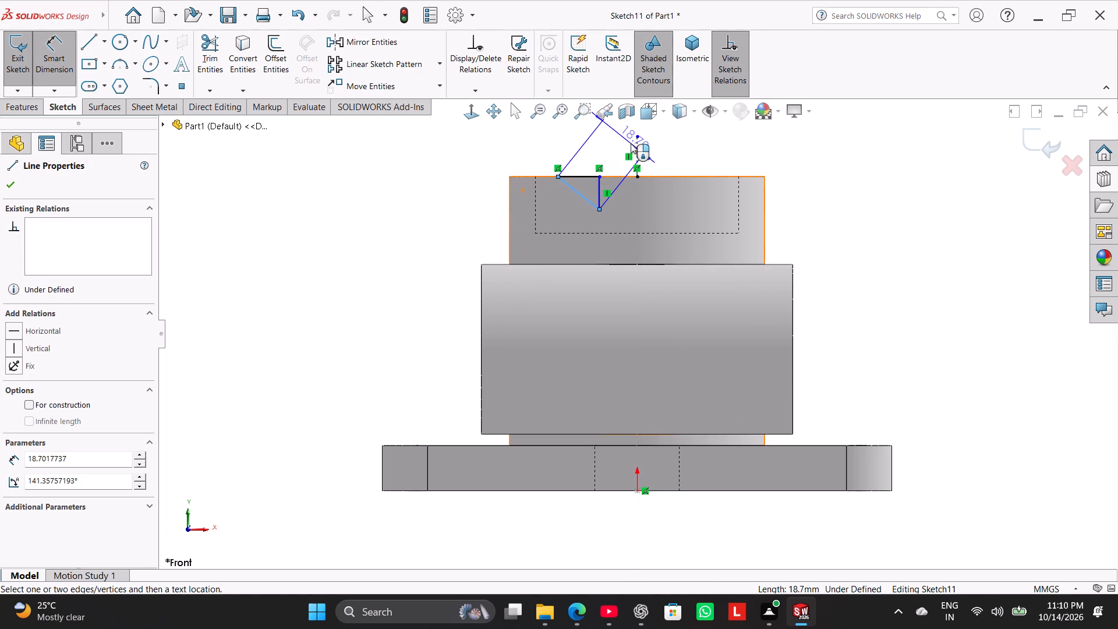
left_click(636, 140)
left_click(595, 139)
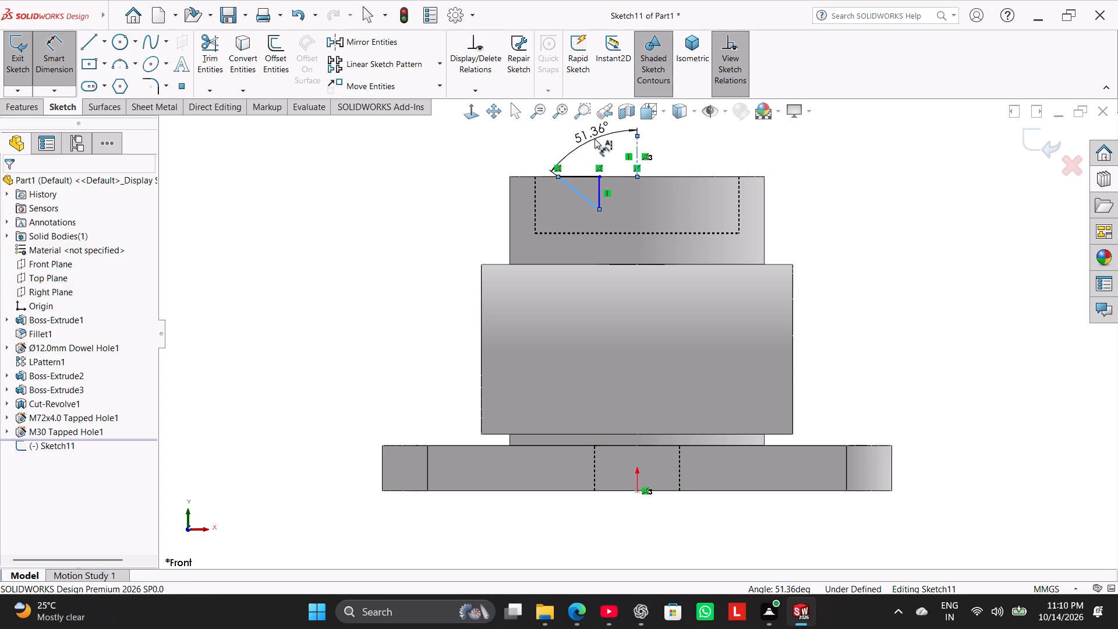
type("45")
key("Return")
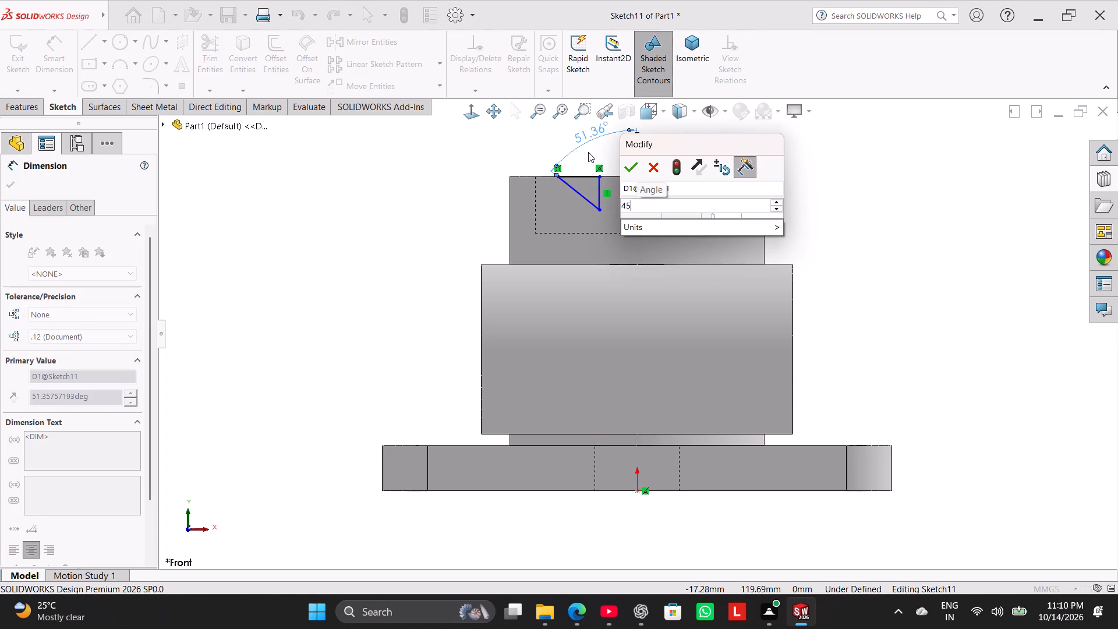
key("Return")
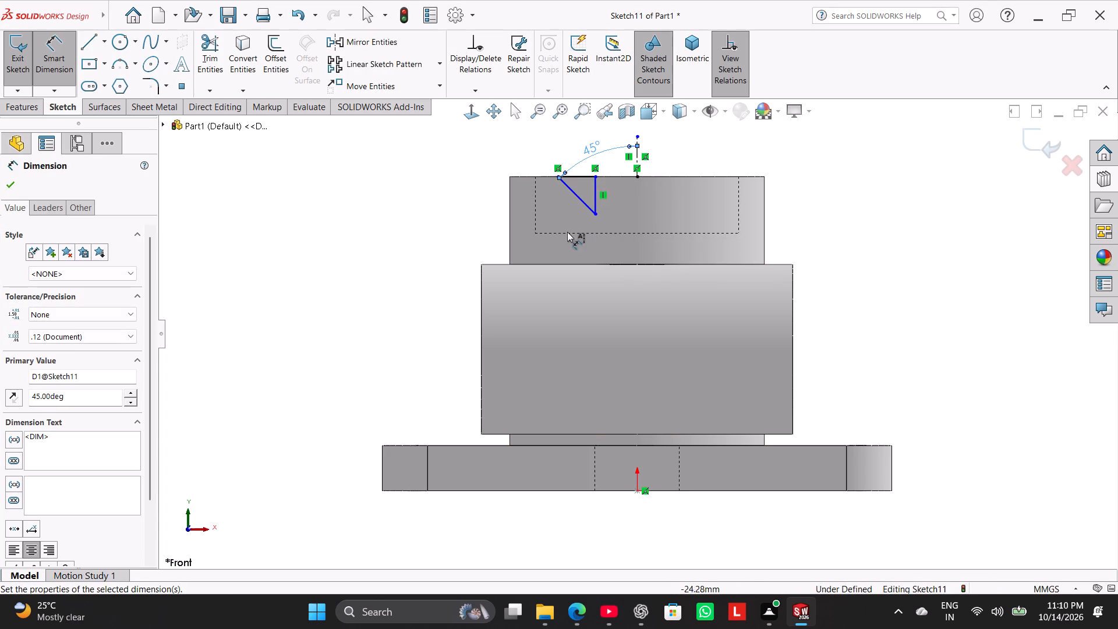
Dimension the triangle's outer top corner about the centerline as a 78 mm diameter.
scroll(583, 175, "down", 3)
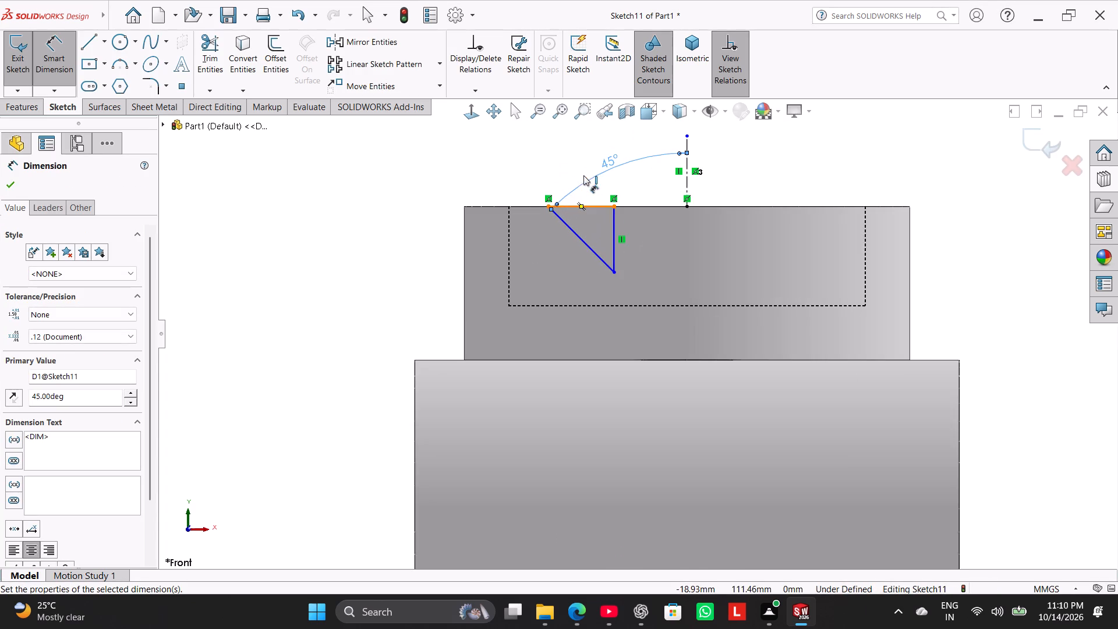
left_click(545, 205)
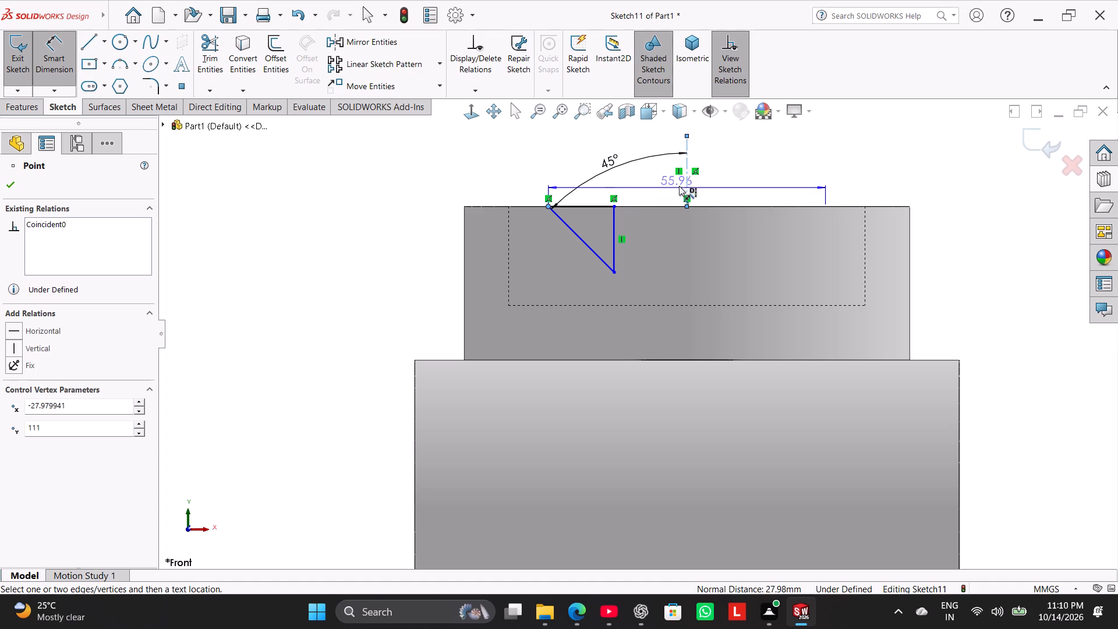
left_click(681, 128)
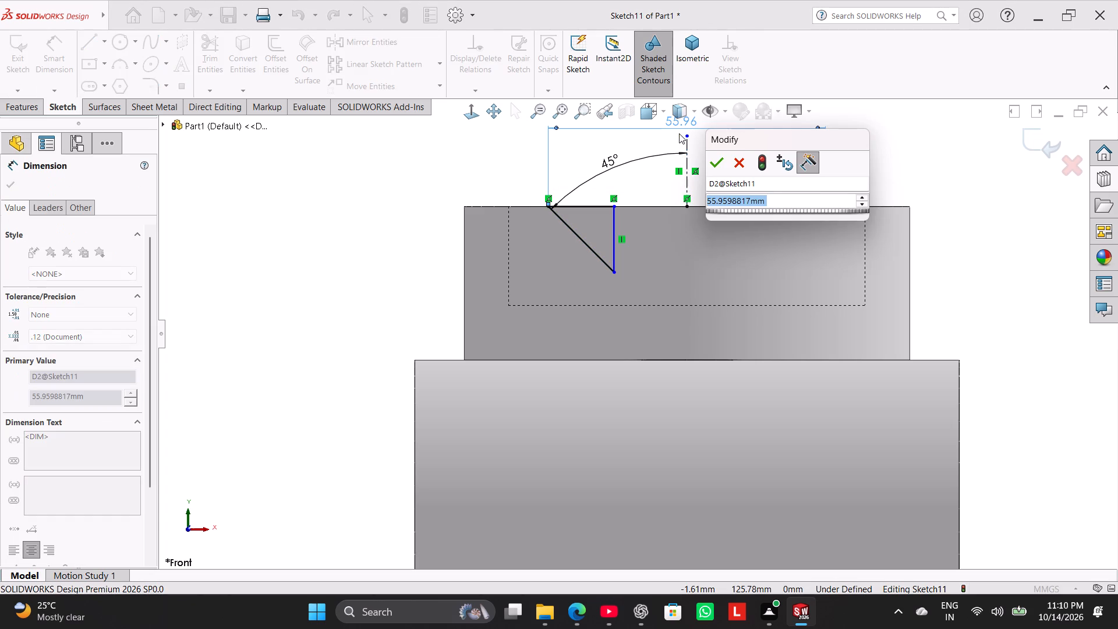
type("78")
key("Return")
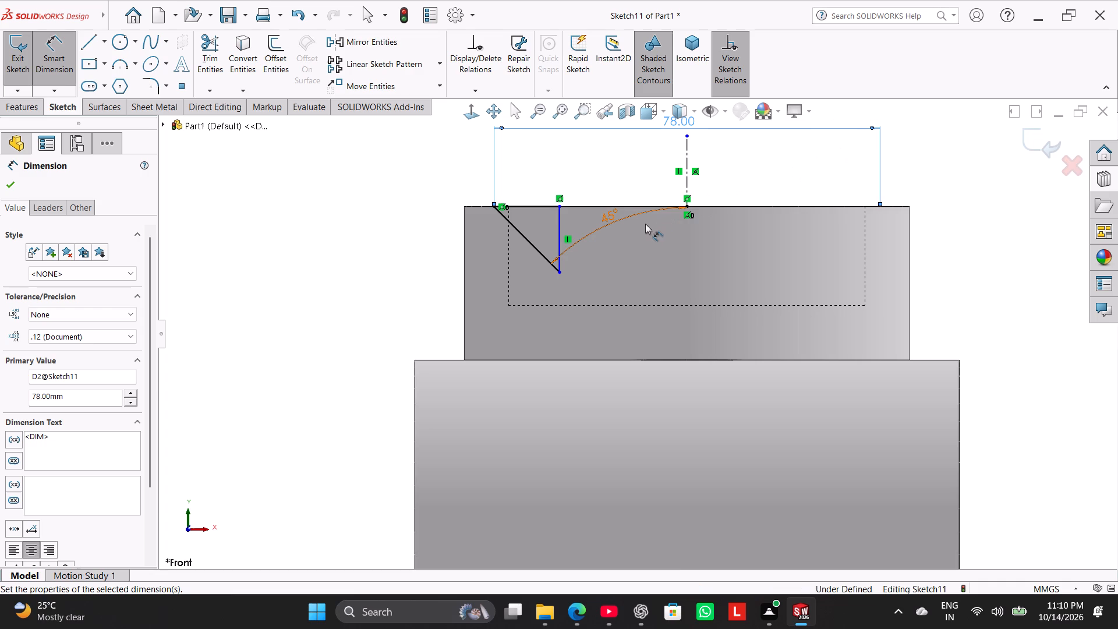
scroll(655, 221, "up", 1)
scroll(655, 221, "down", 1)
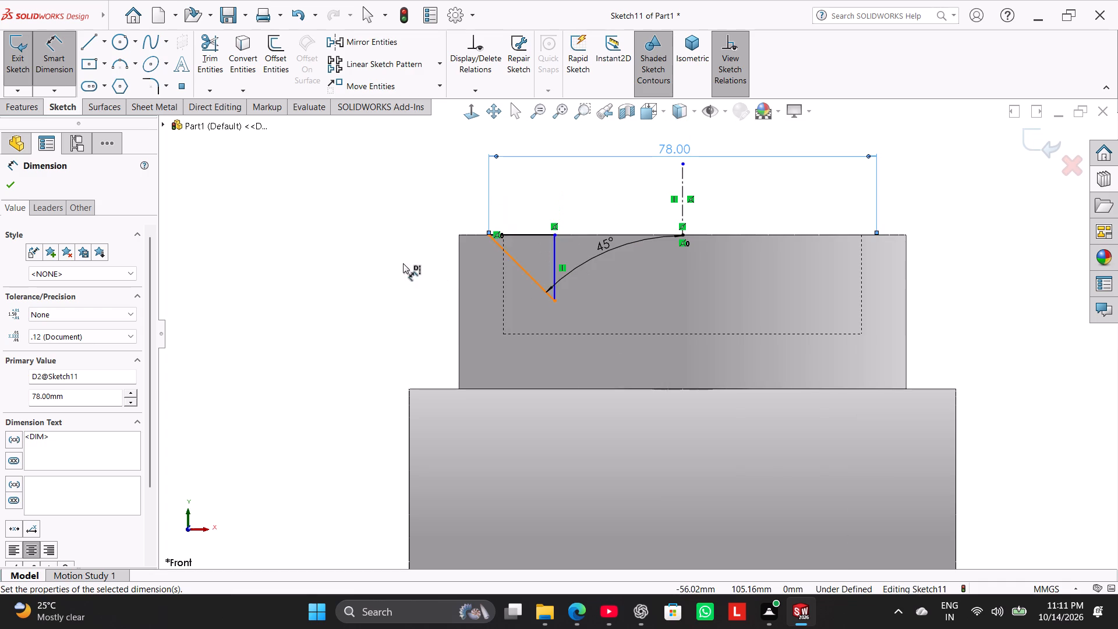
Change the display style to Hidden Lines Visible so the boss's internal edges can be selected.
right_click(403, 263)
left_click(446, 298)
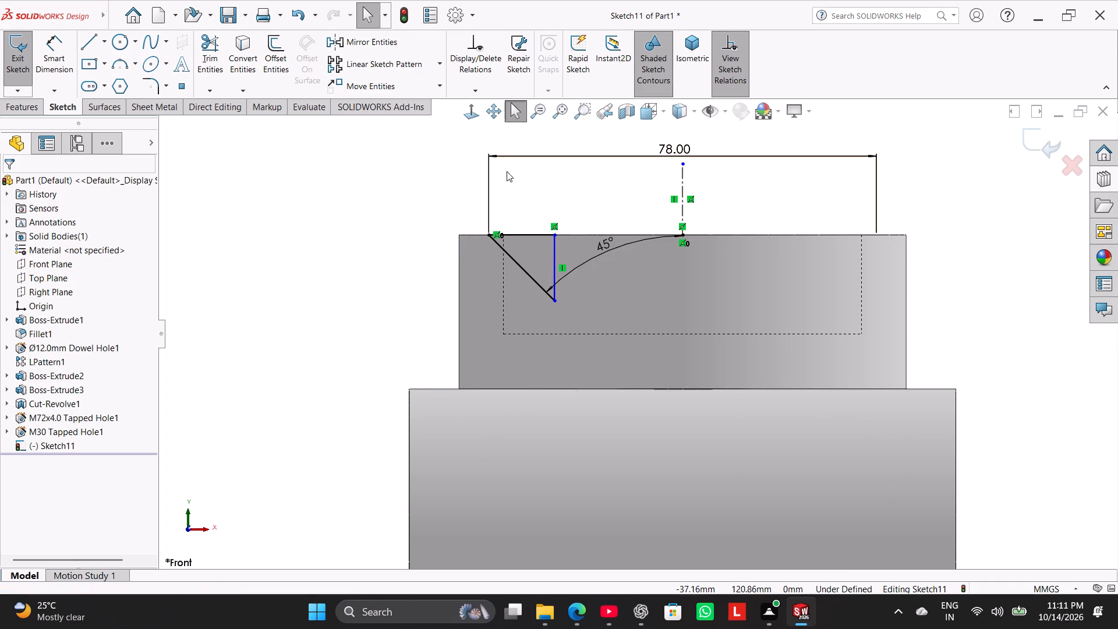
left_click(668, 117)
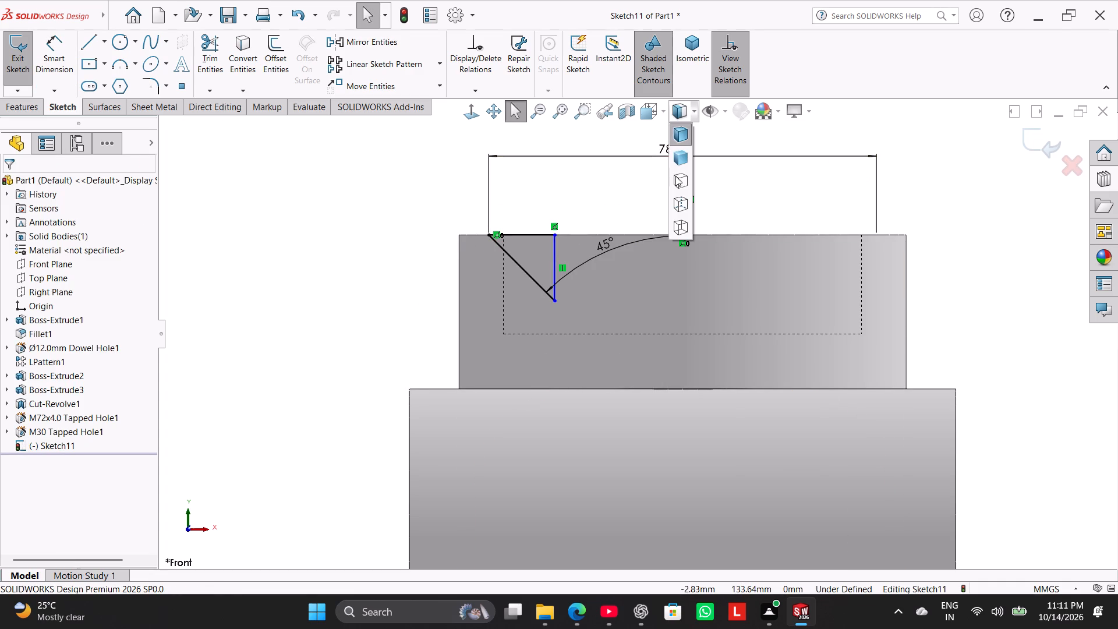
left_click(678, 200)
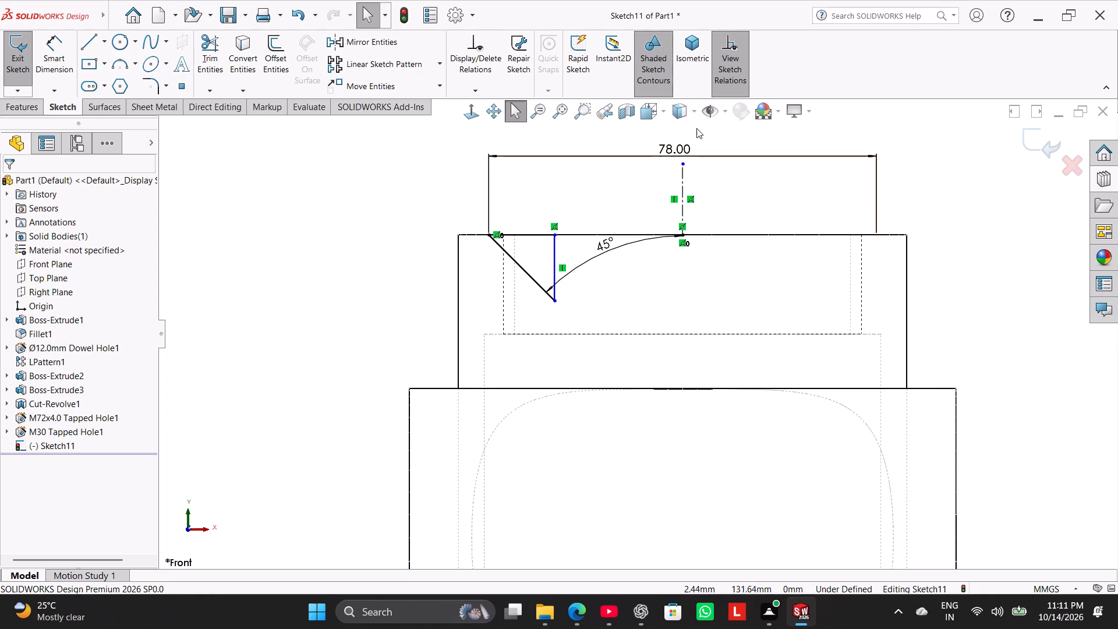
left_click(696, 111)
left_click(680, 222)
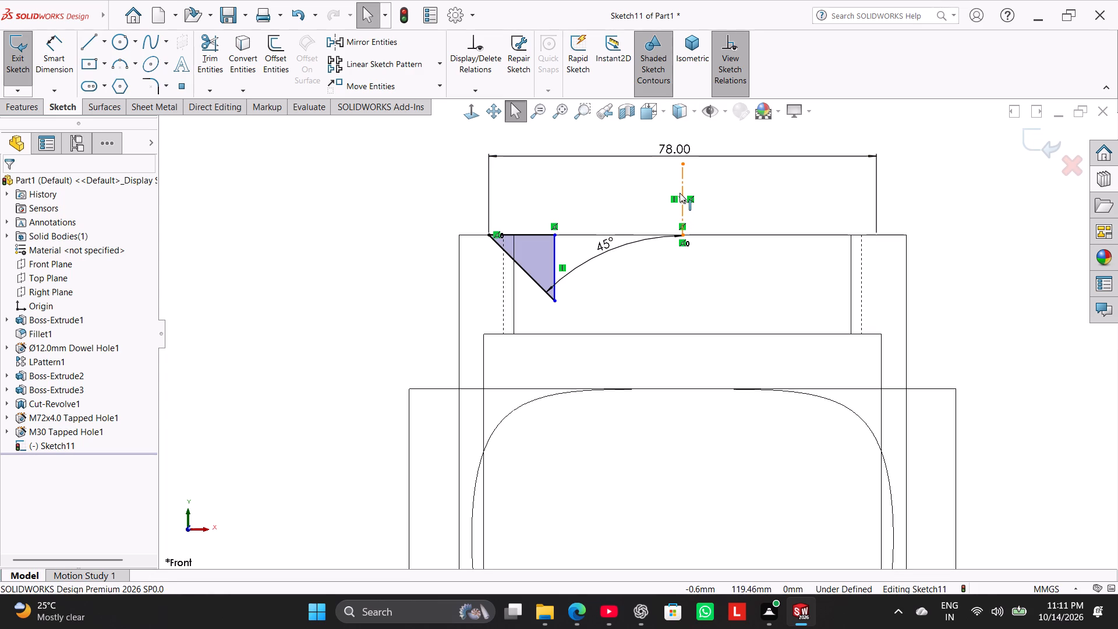
left_click(697, 113)
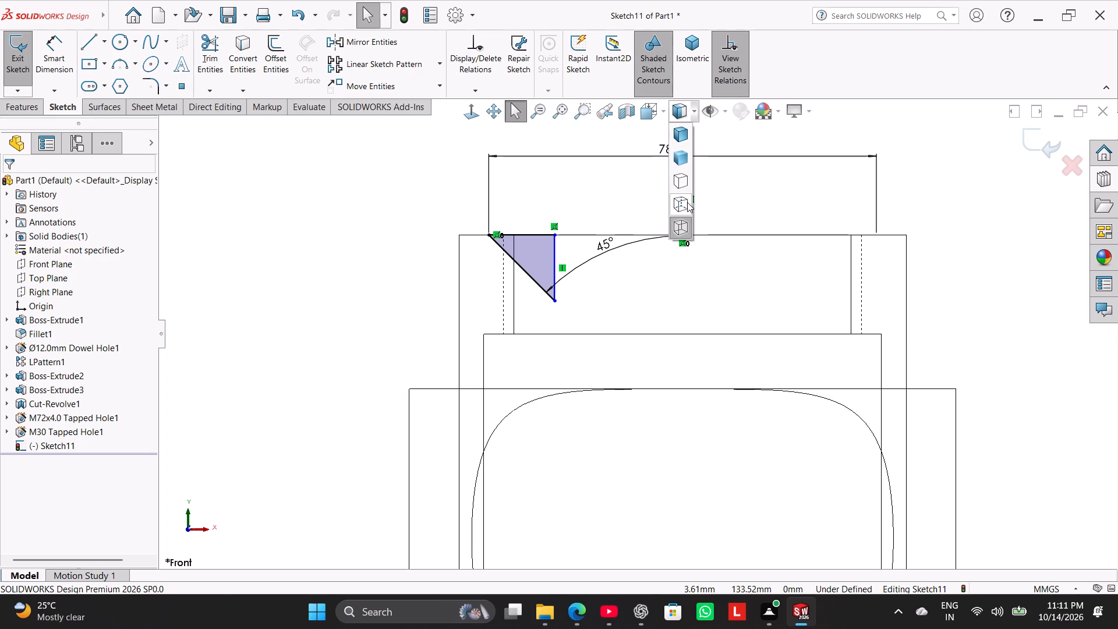
left_click(682, 186)
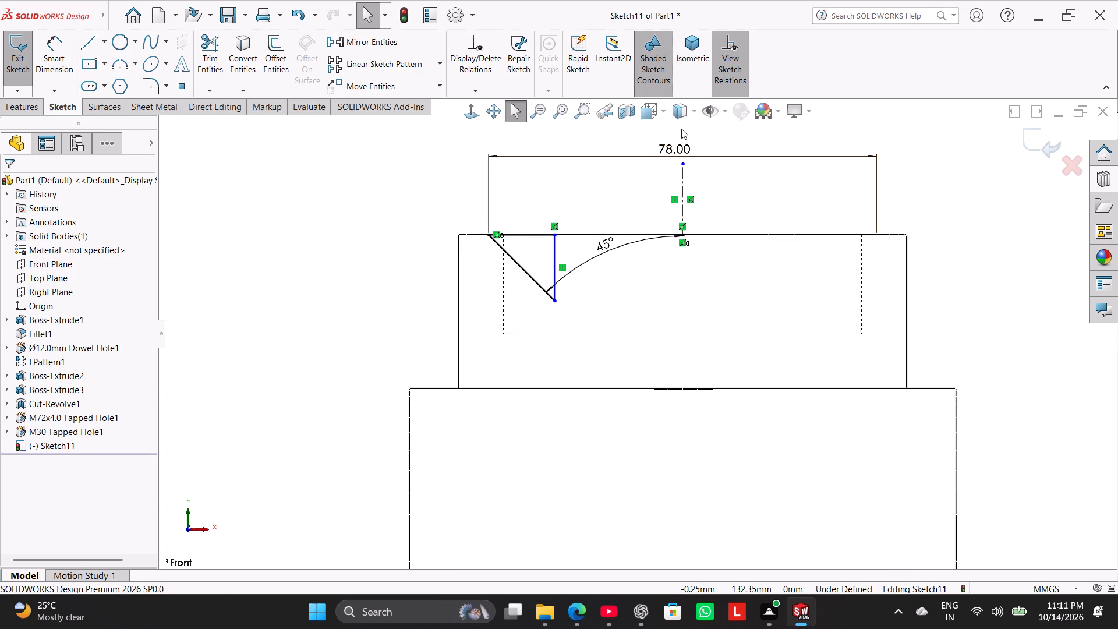
left_click(694, 114)
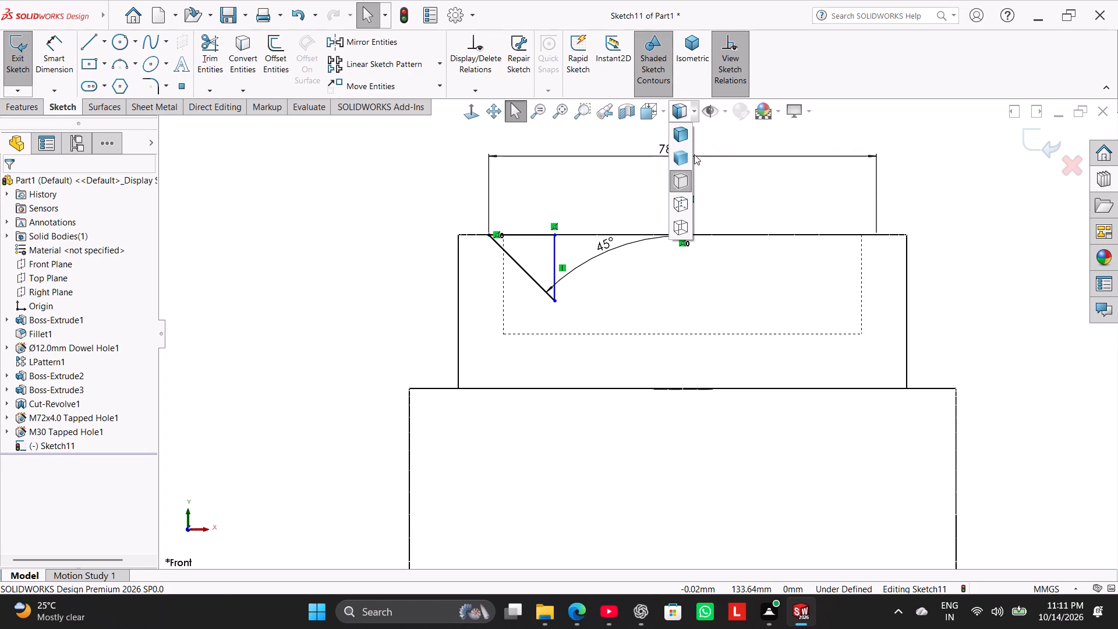
left_click(681, 200)
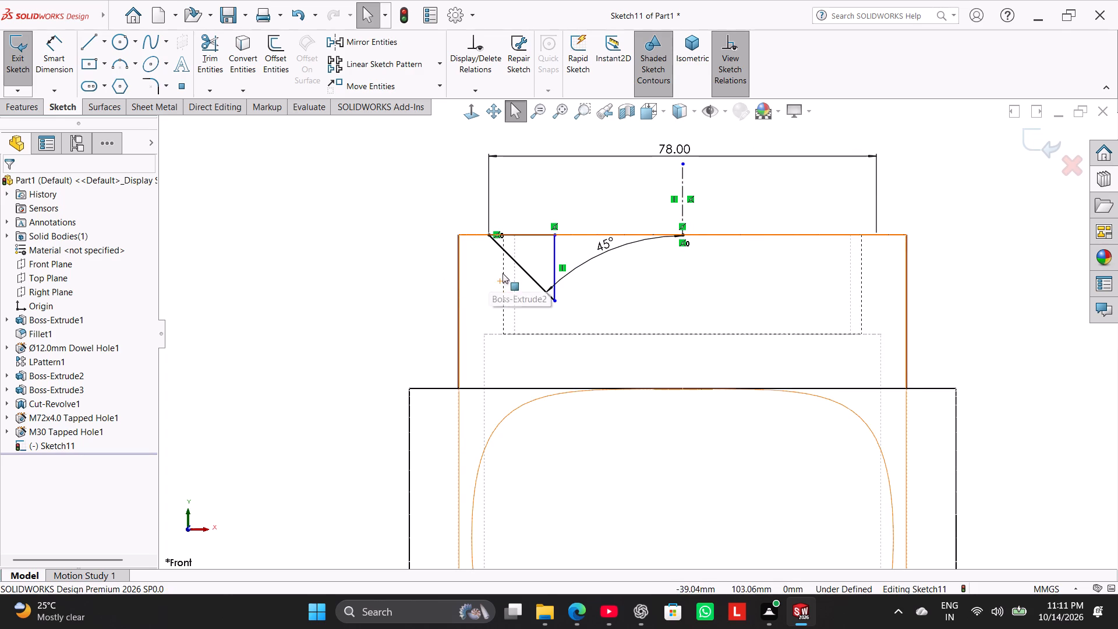
Make the triangle's vertical side collinear with the silhouette edge of the boss's inner bore and exit the sketch.
scroll(519, 271, "down", 4)
left_click(621, 245, "ctrl")
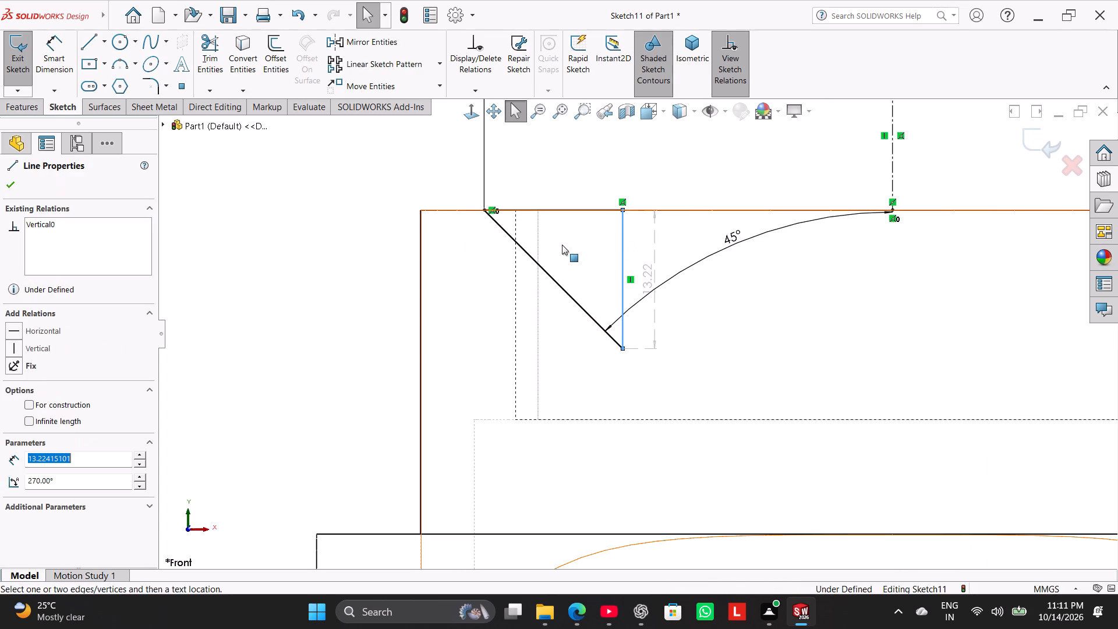
left_click(539, 233, "ctrl")
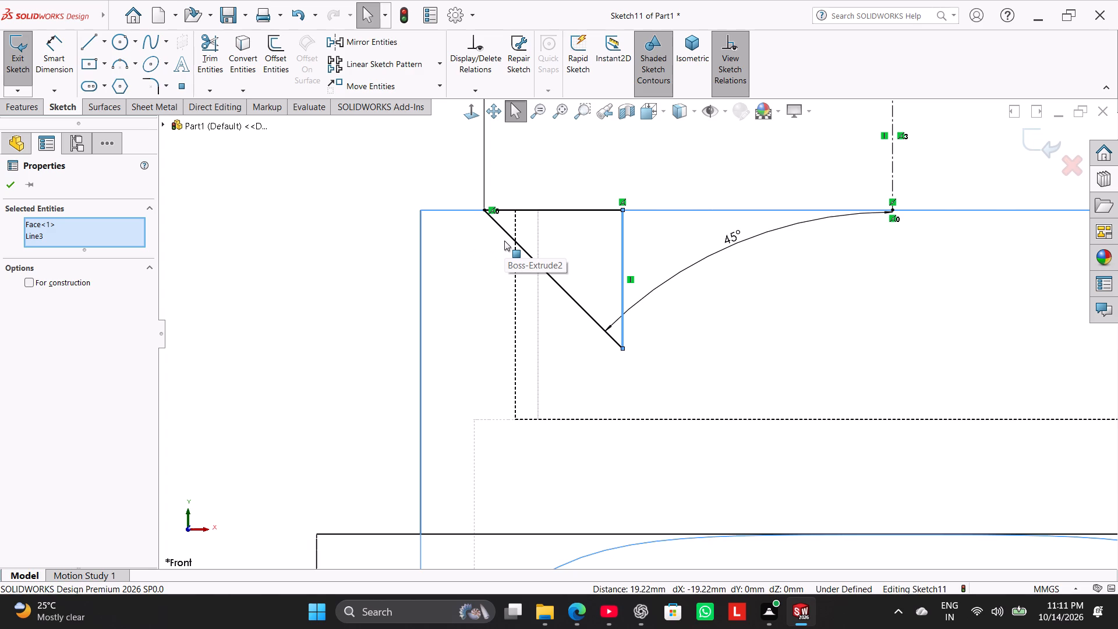
left_click(535, 230)
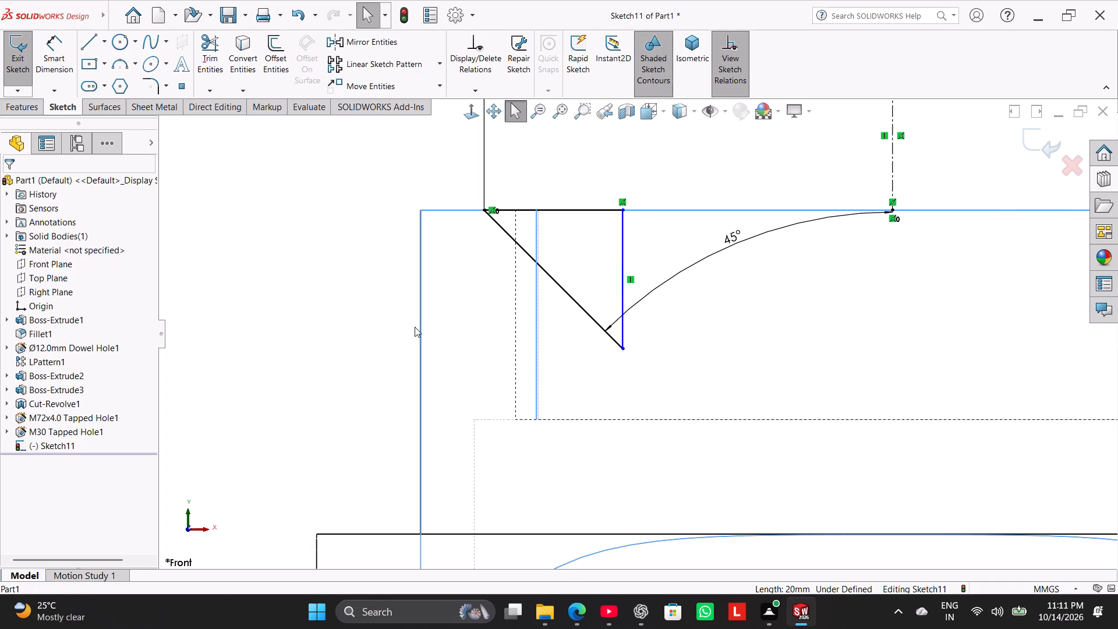
left_click(621, 252, "ctrl")
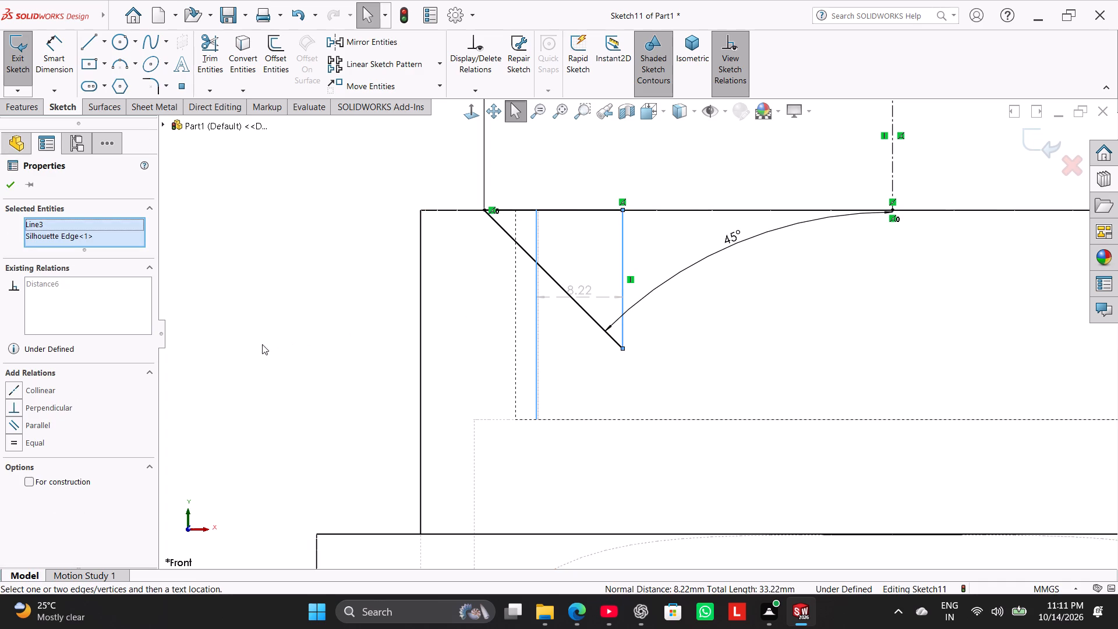
left_click(24, 393)
left_click(290, 327)
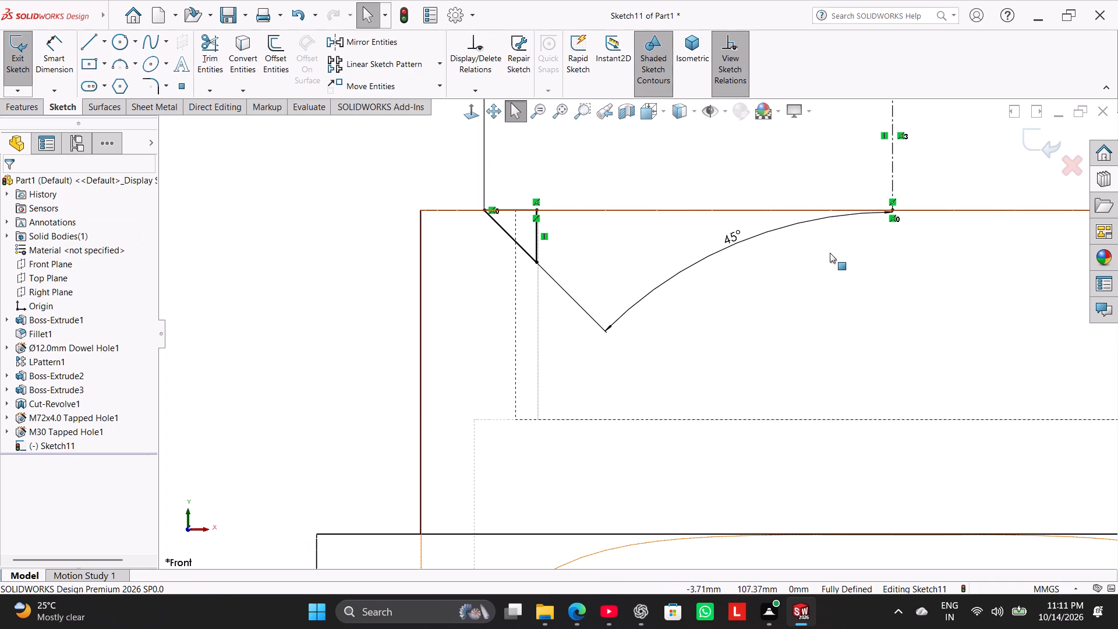
right_click_drag(345, 279, 451, 171)
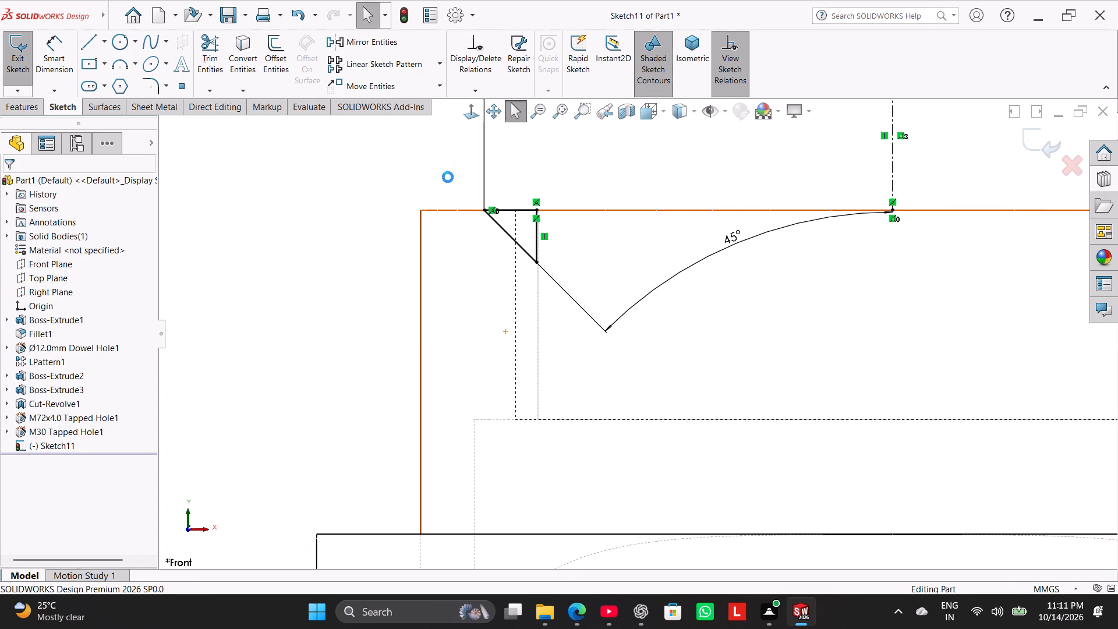
Set the display style back to Shaded With Edges.
left_click(695, 105)
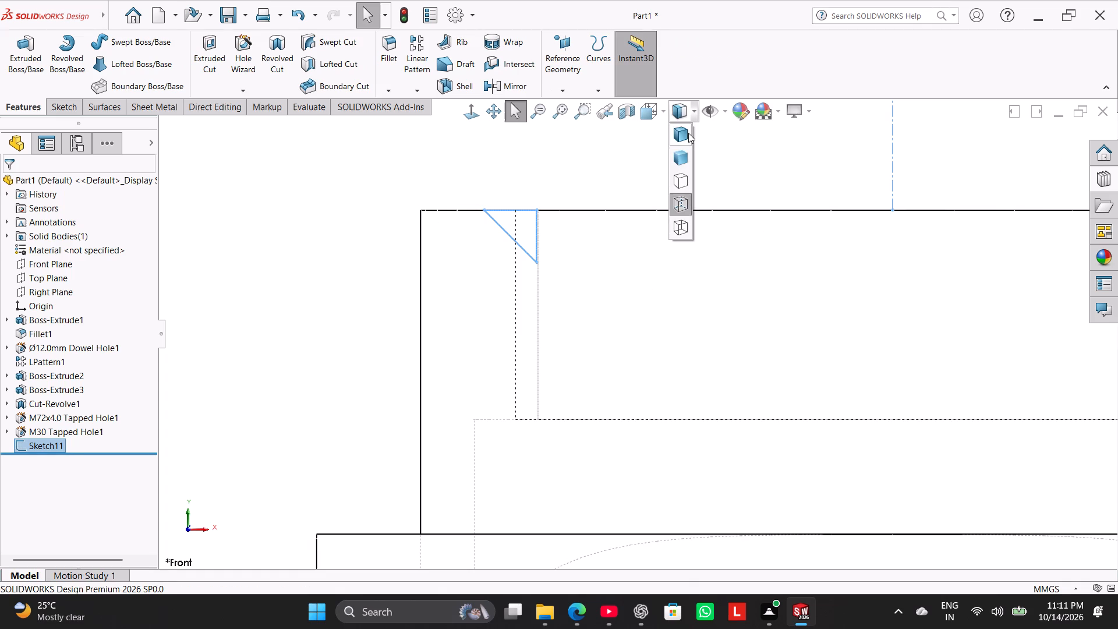
left_click(688, 133)
Create a 360-degree Revolved Cut of the triangle profile about the sketch's vertical centerline at the boss opening.
right_click_drag(309, 320, 415, 212)
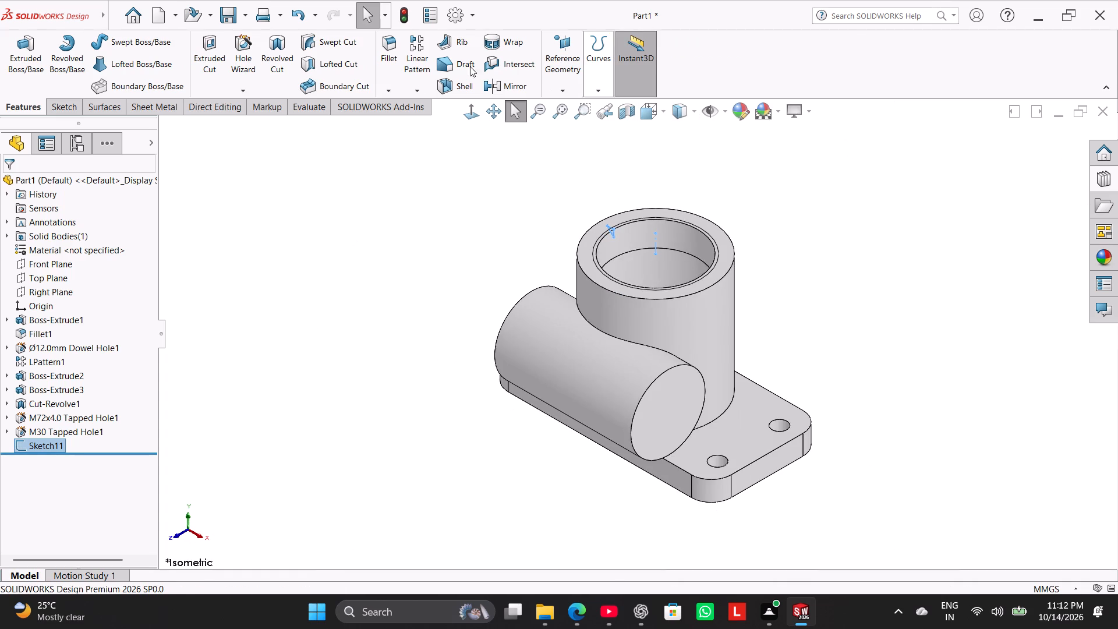
left_click_drag(267, 54, 273, 54)
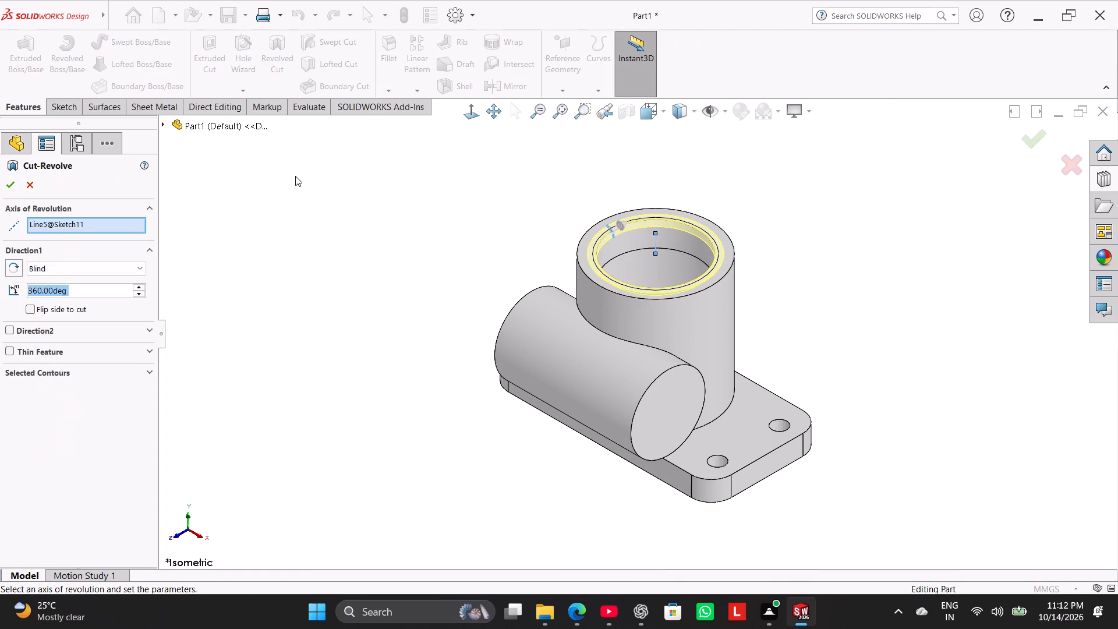
left_click(654, 239)
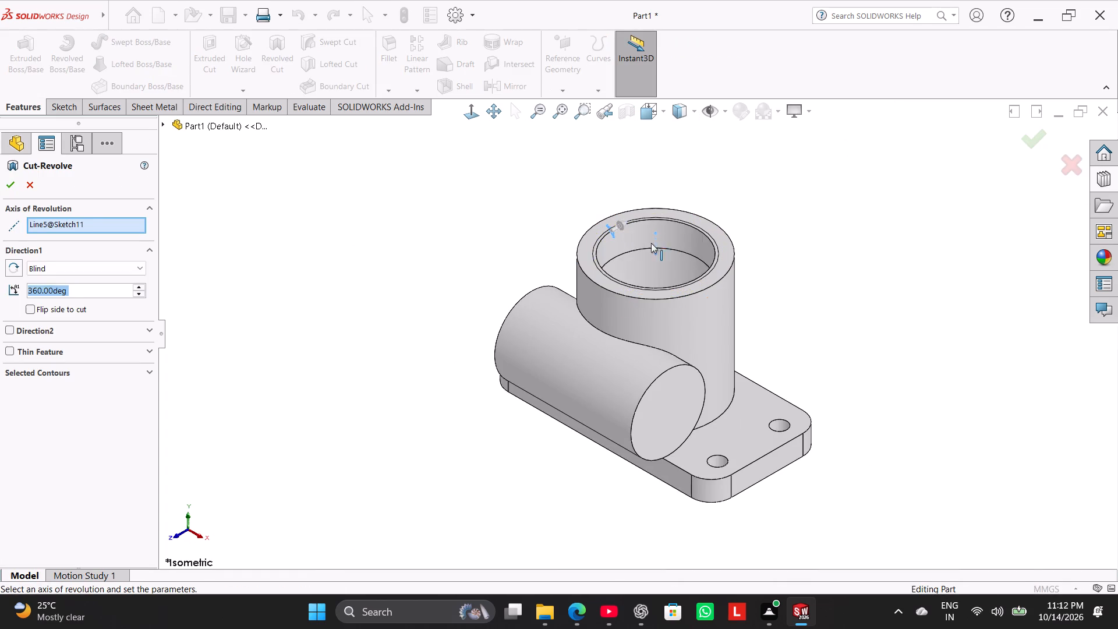
scroll(423, 265, "down", 2)
left_click(104, 231)
left_click(104, 228)
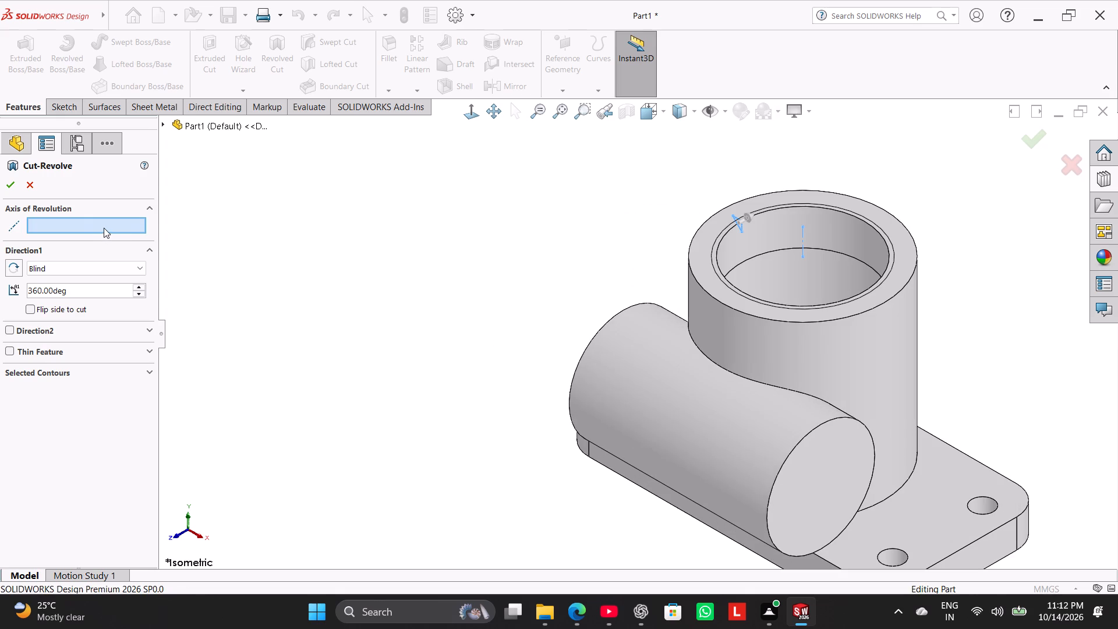
left_click(94, 225)
scroll(746, 226, "down", 4)
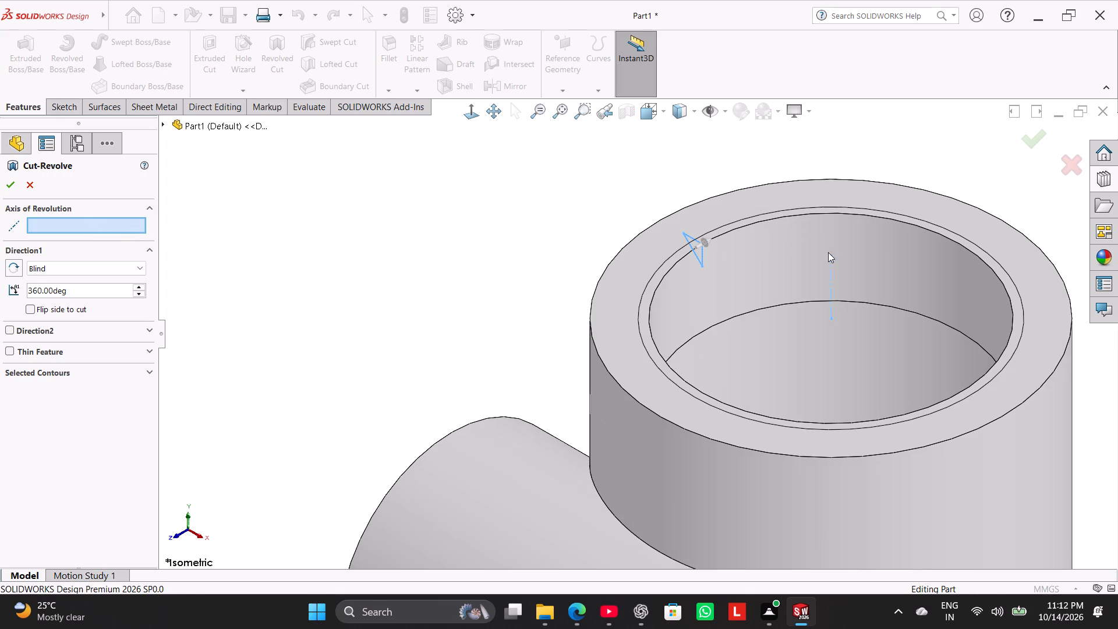
left_click(827, 267)
left_click(833, 268)
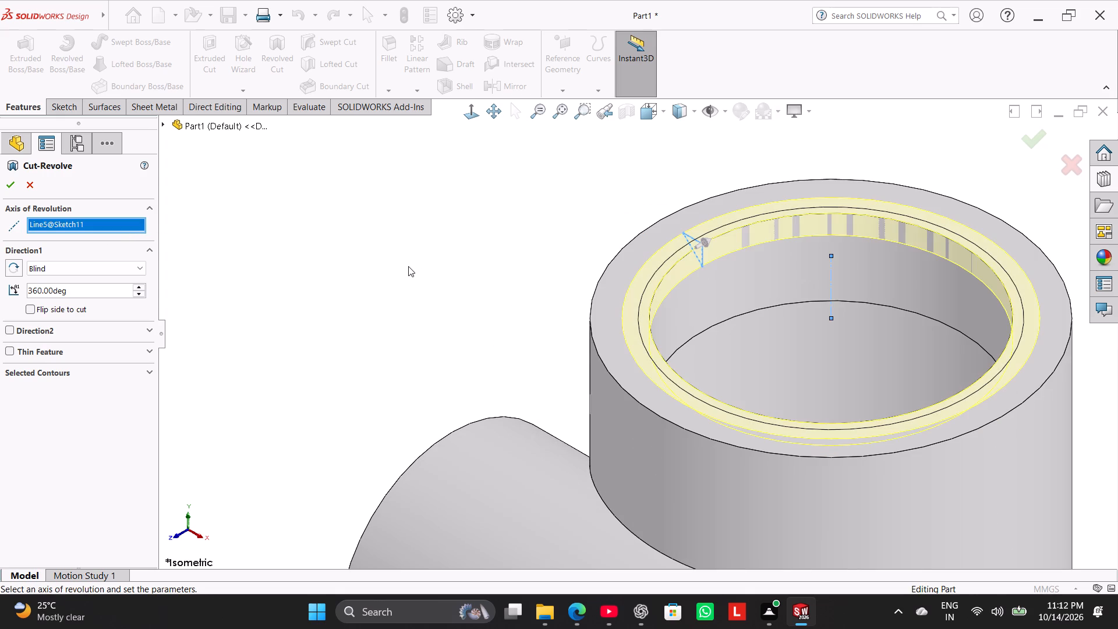
scroll(408, 266, "up", 1)
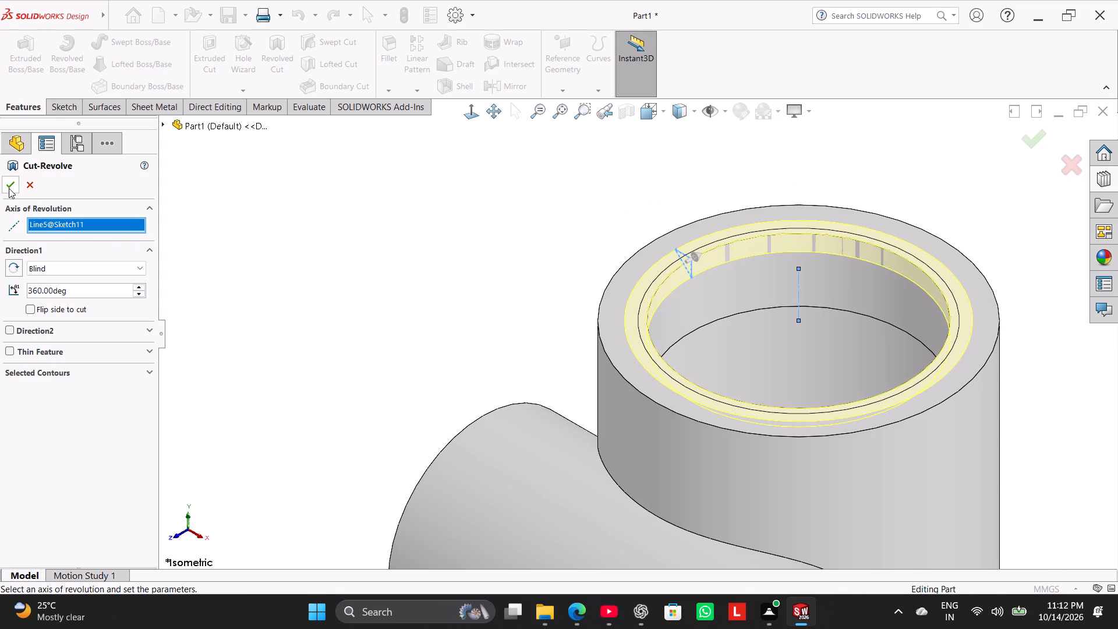
left_click(9, 187)
left_click(348, 266)
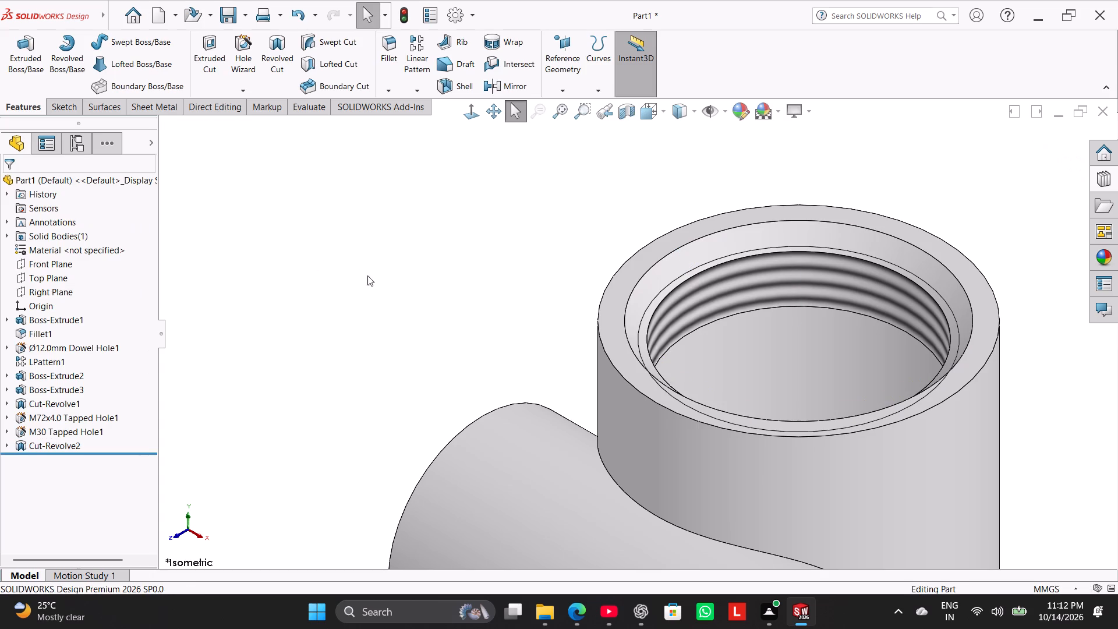
Examine the bevelled threaded boss opening and the tapped hole in the base's underside from several angles.
middle_click_drag(398, 284, 427, 227)
right_click_drag(365, 314, 540, 256)
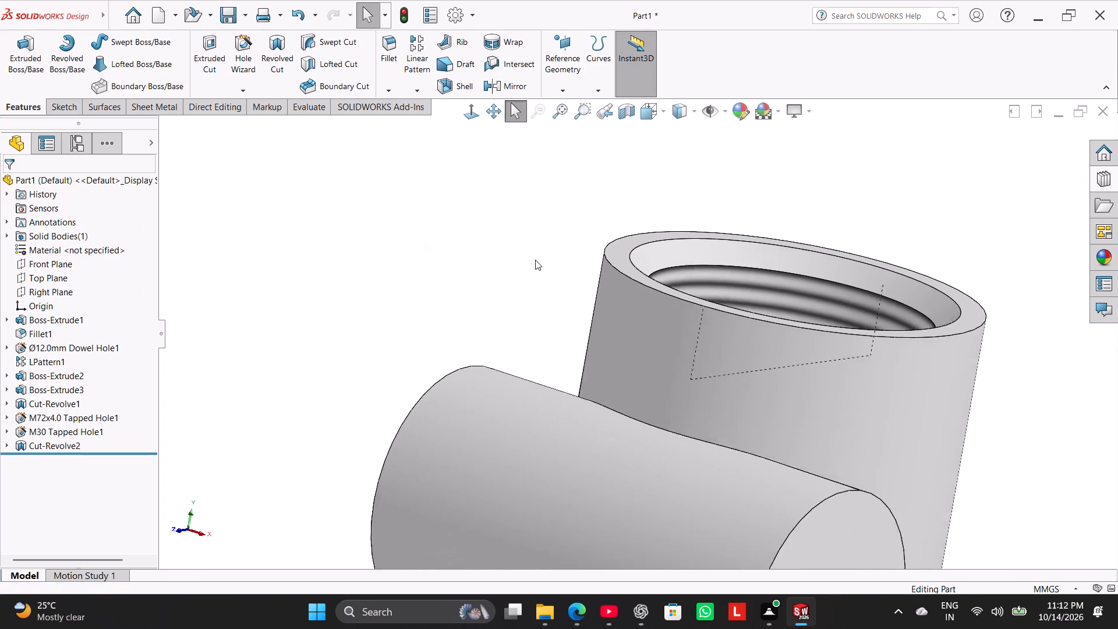
scroll(353, 246, "up", 1)
middle_click_drag(358, 253, 486, 260)
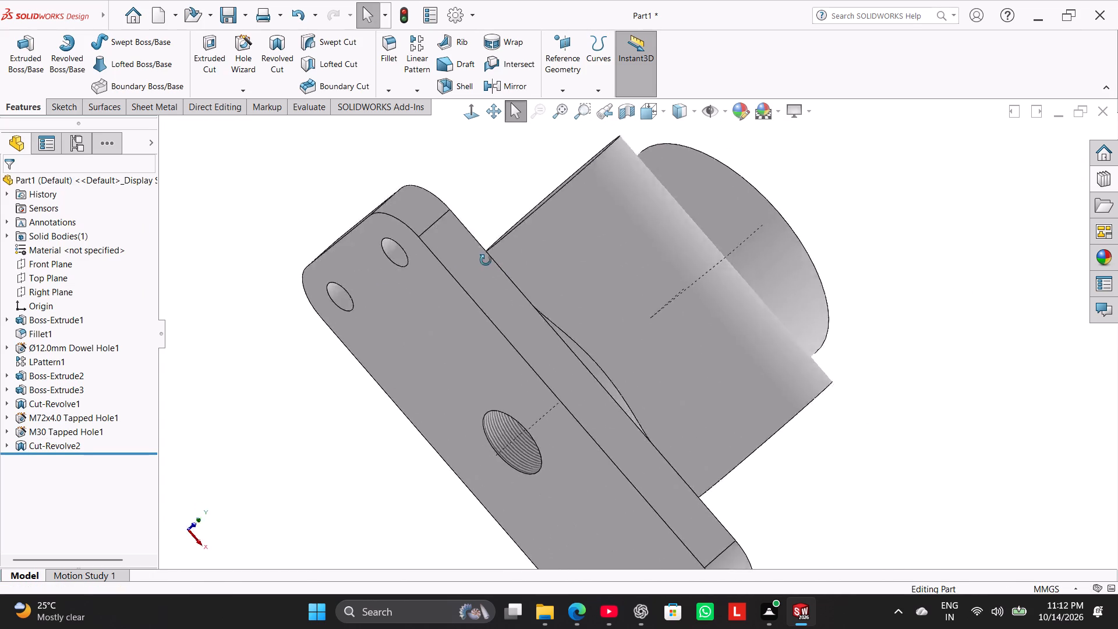
middle_click_drag(486, 260, 396, 320)
right_click_drag(330, 344, 413, 260)
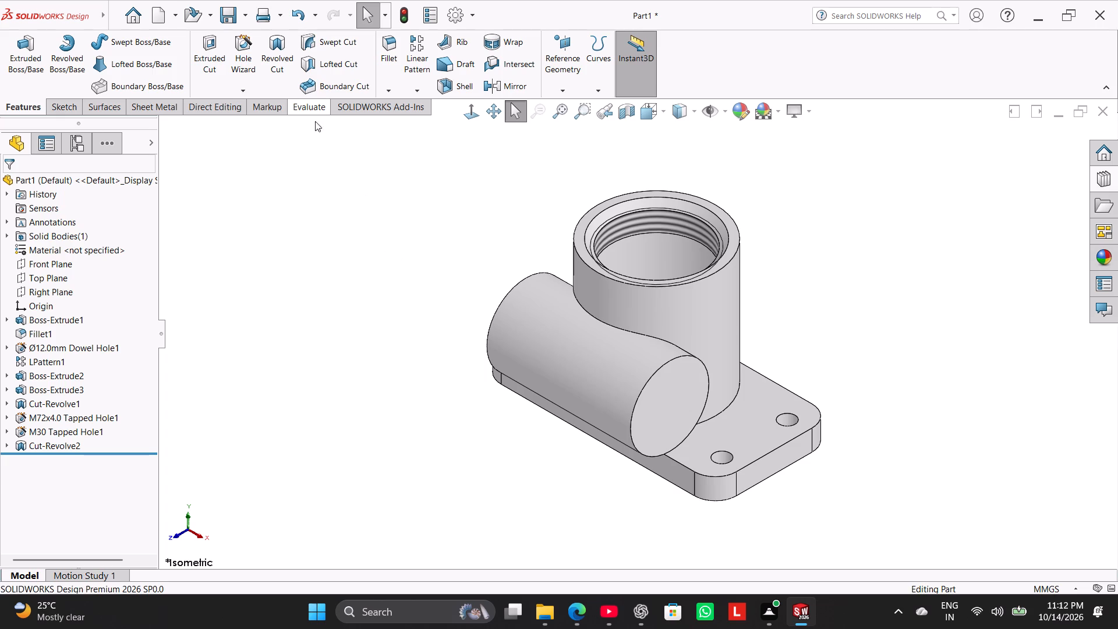
middle_click_drag(384, 247, 404, 275)
right_click_drag(404, 285, 423, 264)
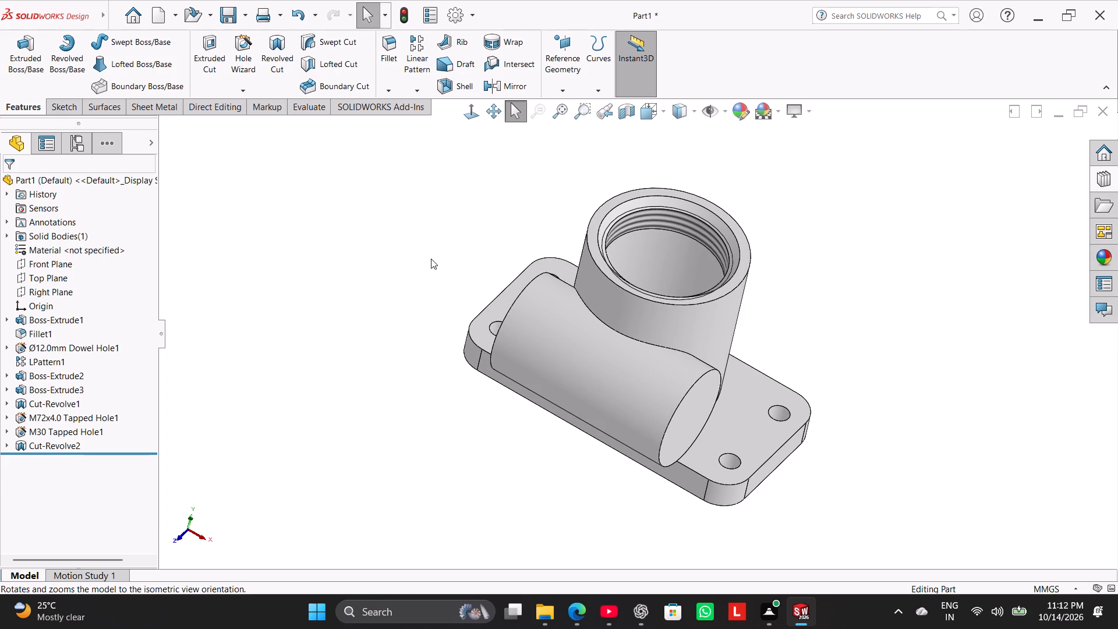
right_click_drag(386, 264, 416, 218)
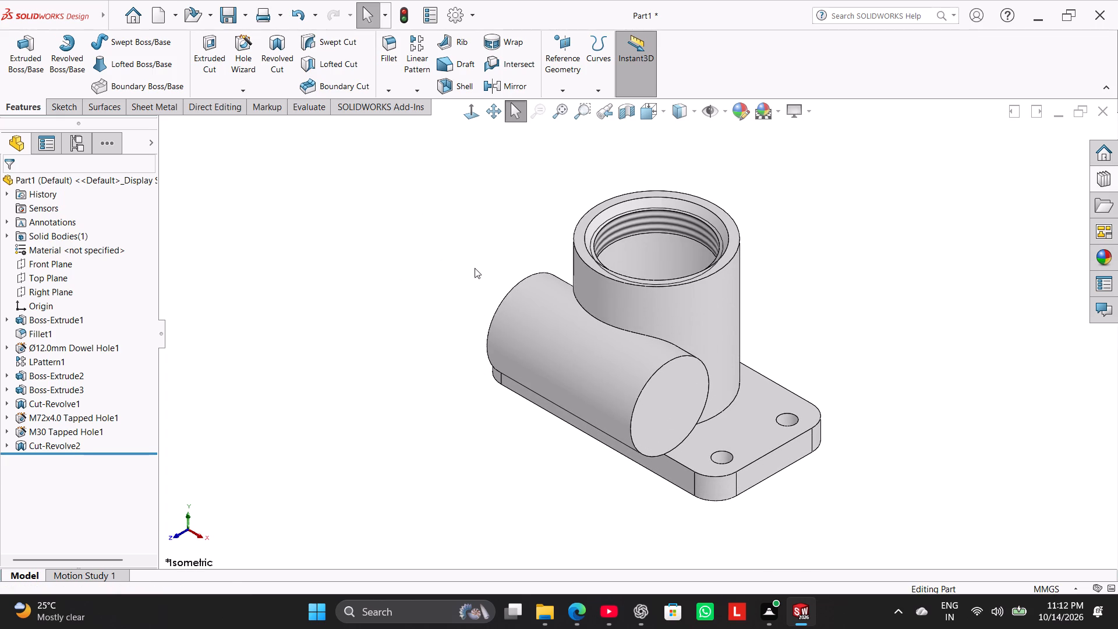
Create a reference plane offset 50 mm from the base's underside face, flipping the offset towards the horizontal cylinder.
left_click(573, 56)
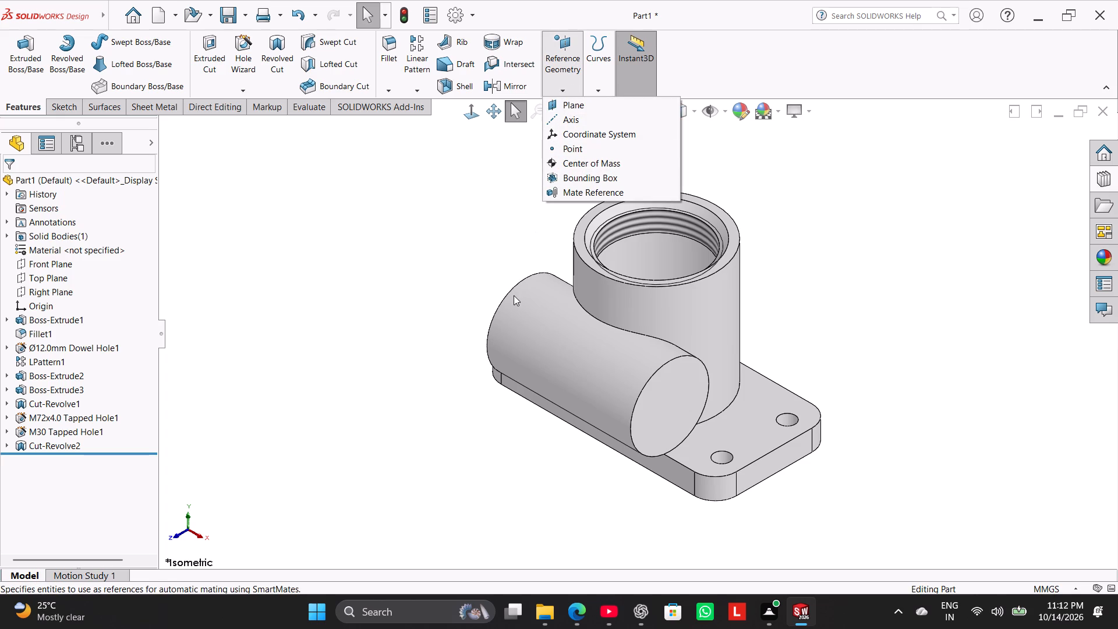
middle_click_drag(554, 490, 599, 305)
middle_click_drag(539, 450, 560, 328)
left_click(610, 107)
middle_click_drag(557, 407, 601, 243)
middle_click_drag(463, 450, 468, 428)
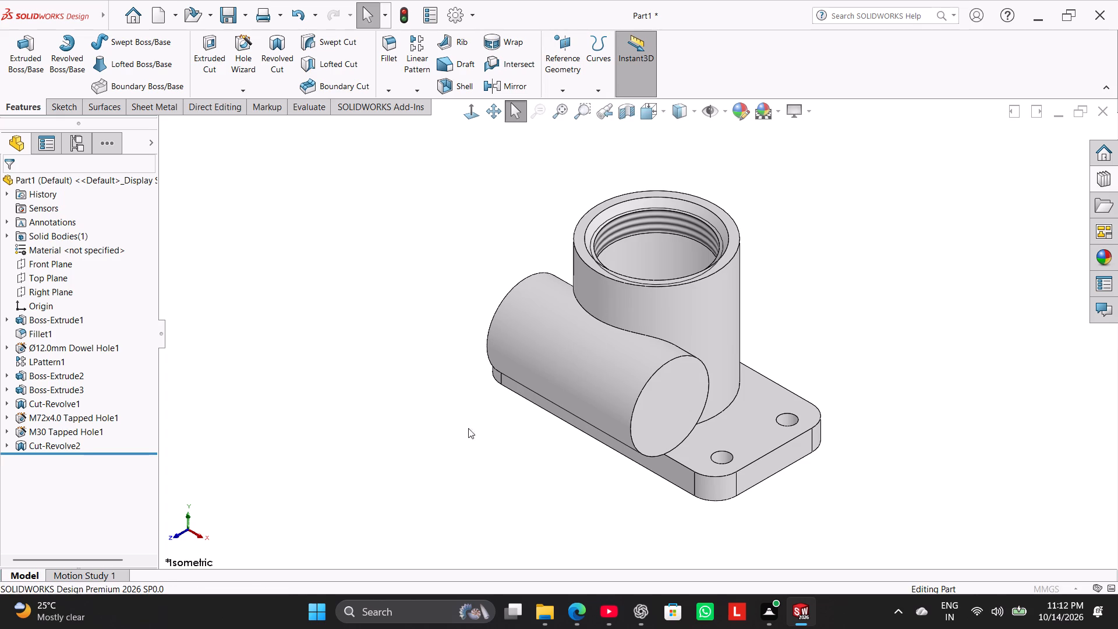
middle_click_drag(468, 428, 519, 270)
left_click(556, 326)
middle_click_drag(394, 217, 303, 381)
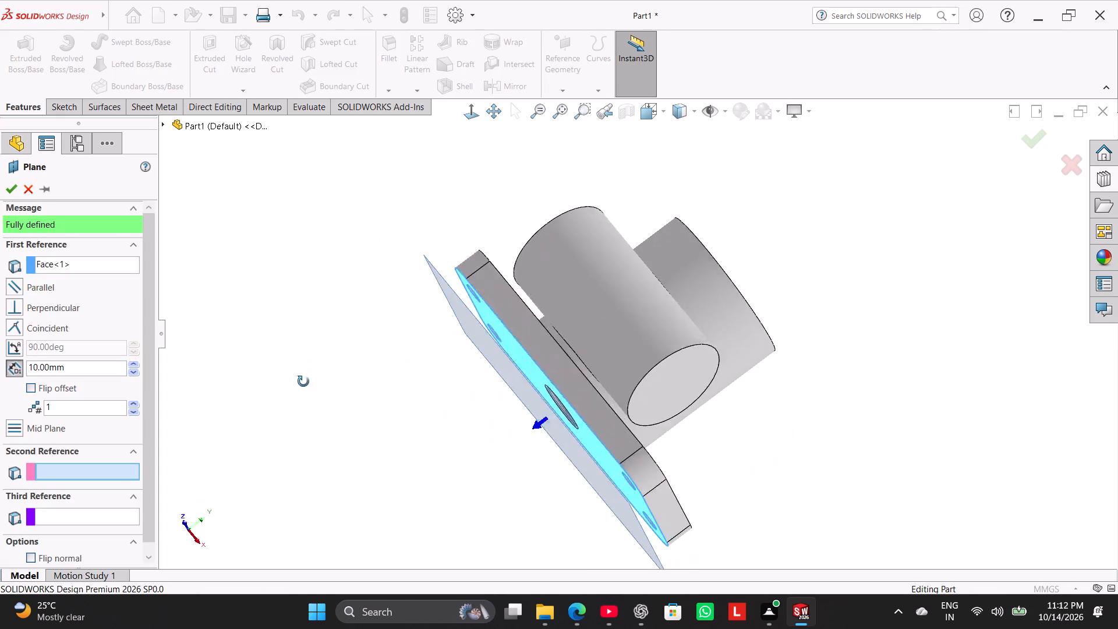
middle_click_drag(303, 381, 277, 436)
double_click(79, 363)
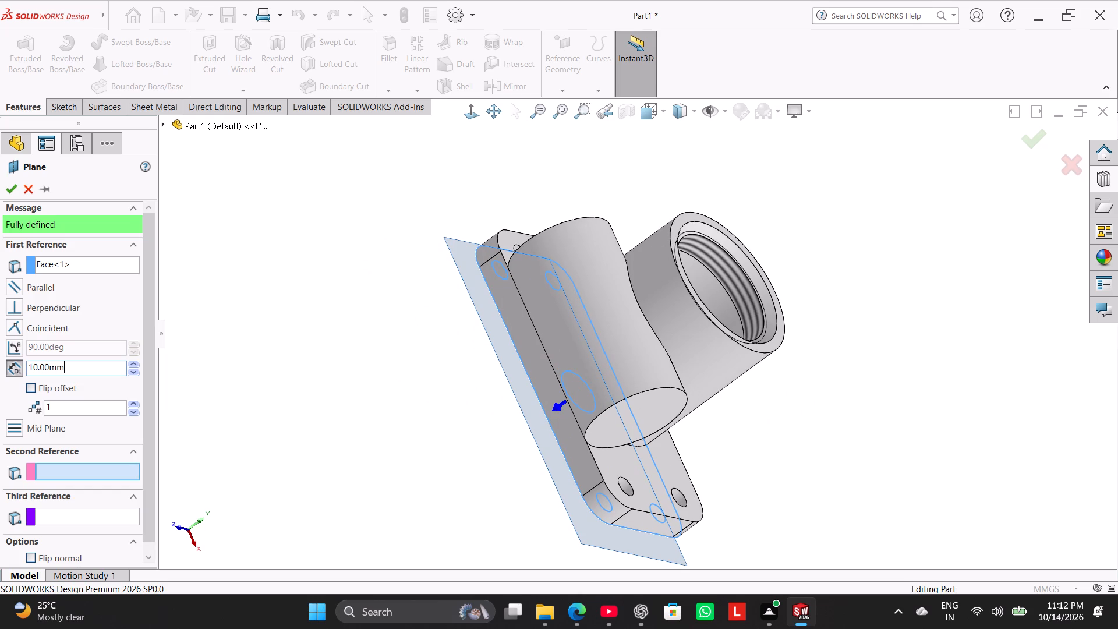
type("50")
key("Return")
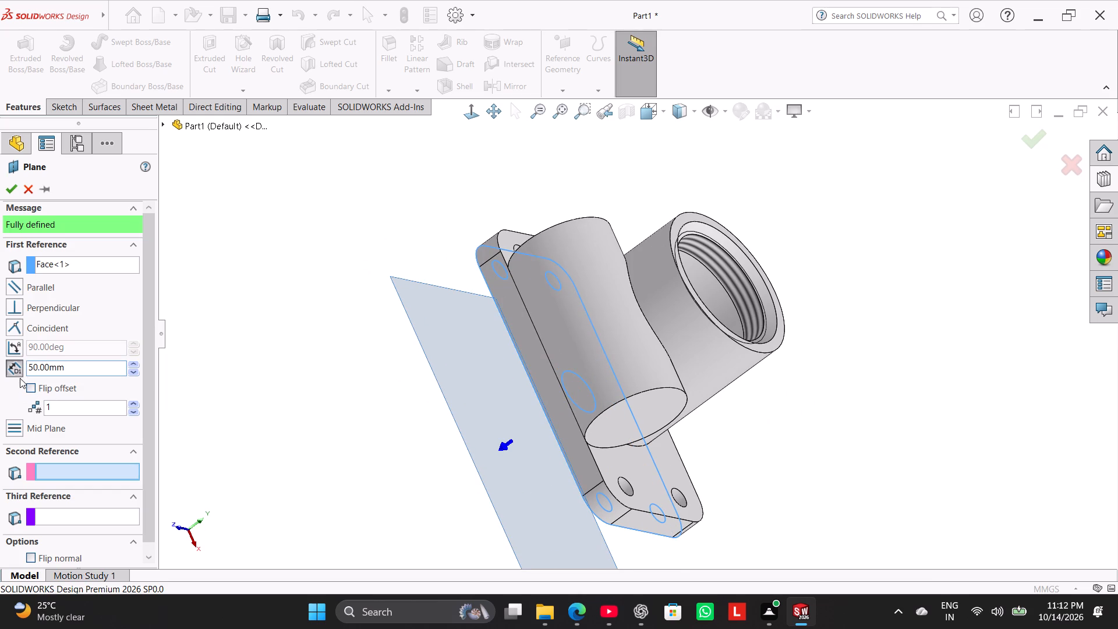
left_click(31, 388)
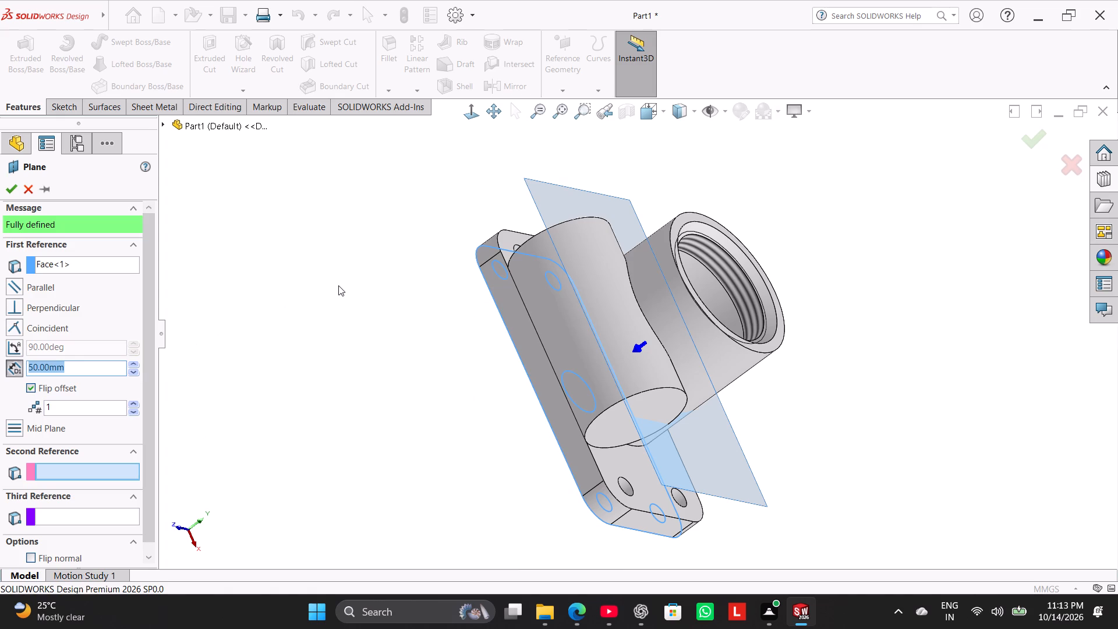
left_click(10, 188)
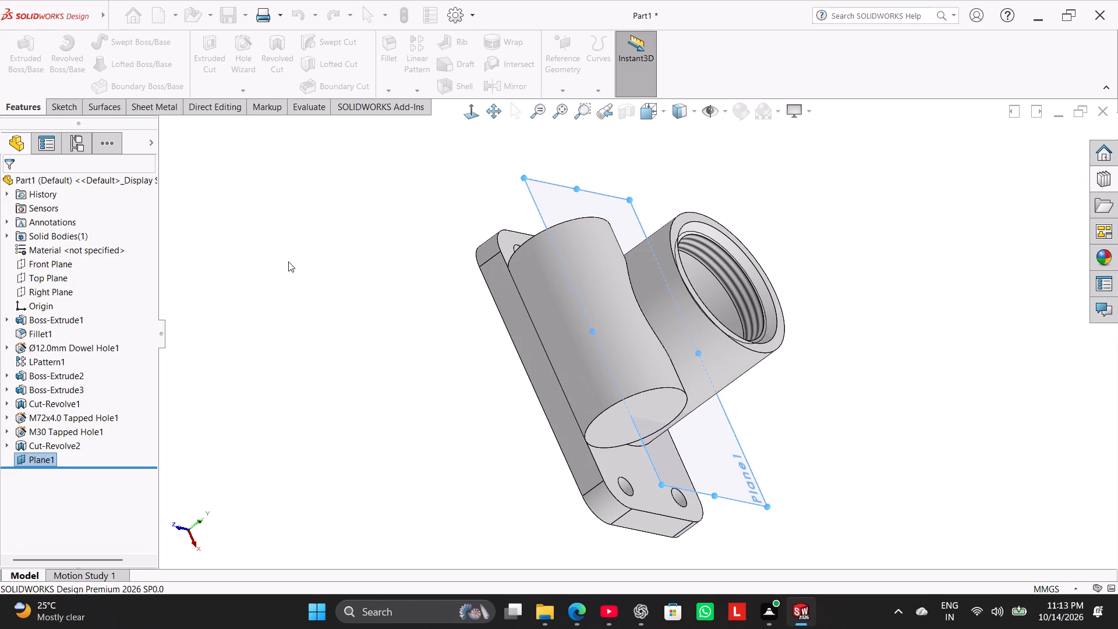
left_click(289, 262)
Start a sketch on the offset plane and draw a horizontal line about 110 mm long along the cylinder's axis, end to end.
right_click(712, 470)
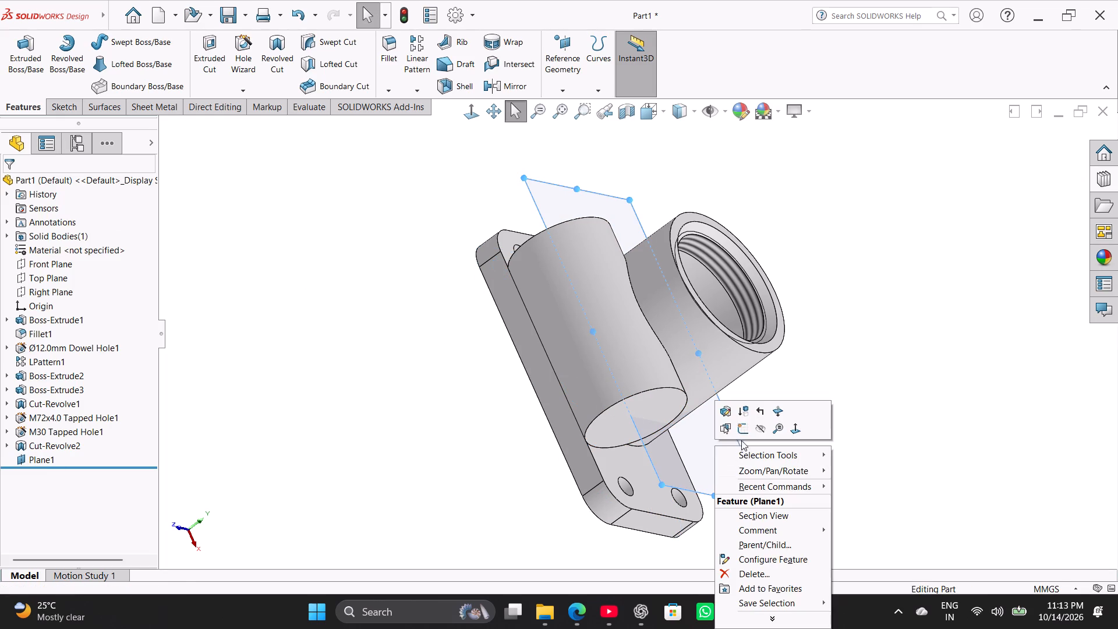
left_click(741, 434)
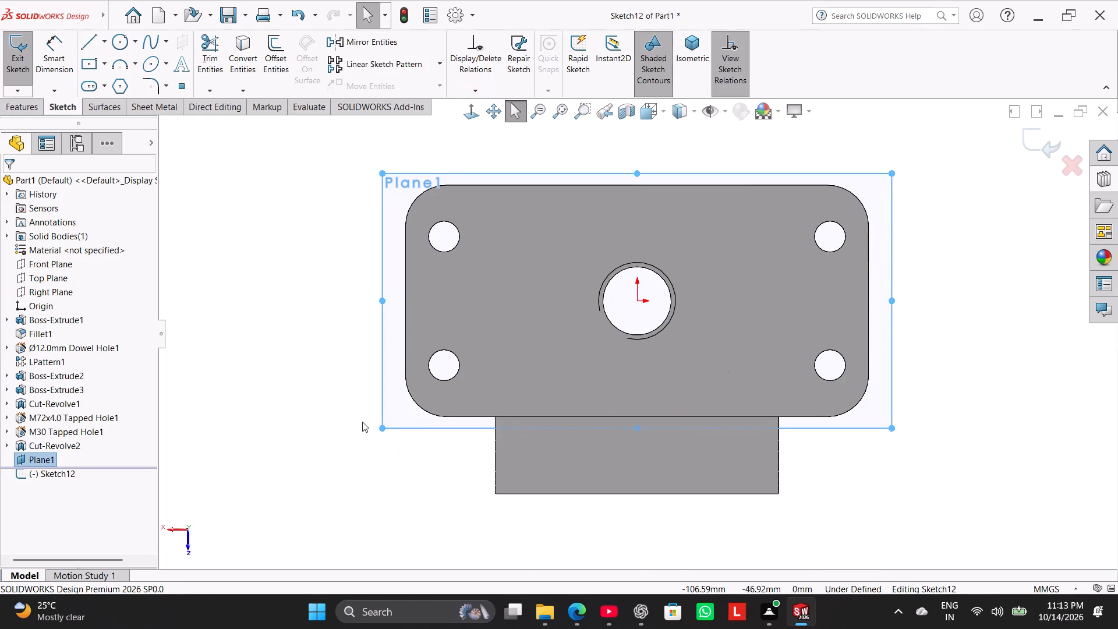
left_click(462, 118)
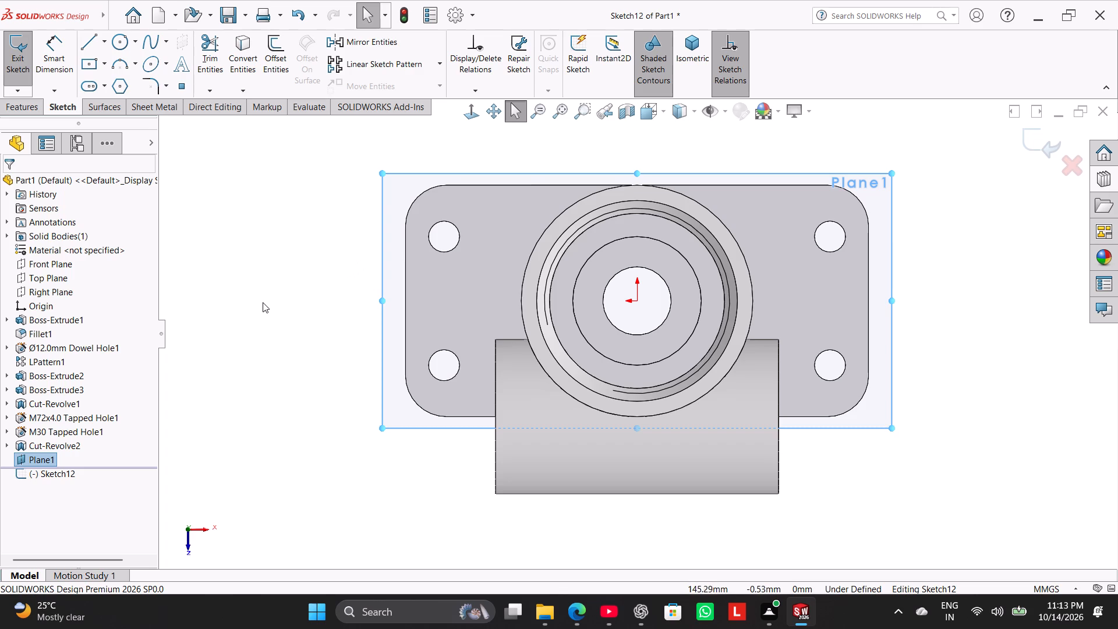
left_click(91, 44)
left_click(497, 417)
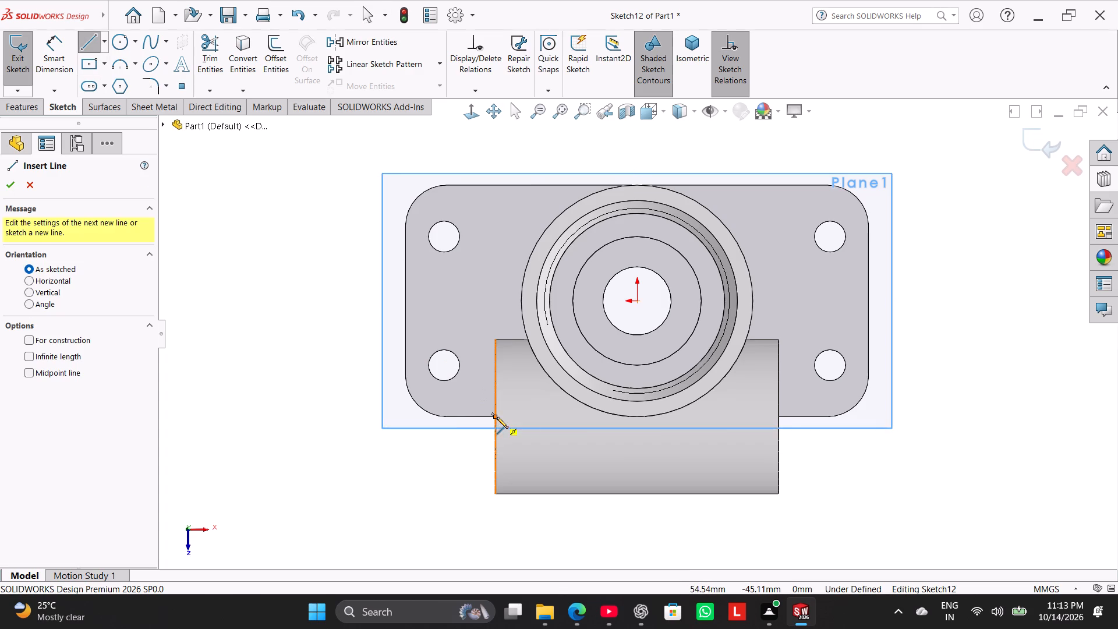
left_click(776, 417)
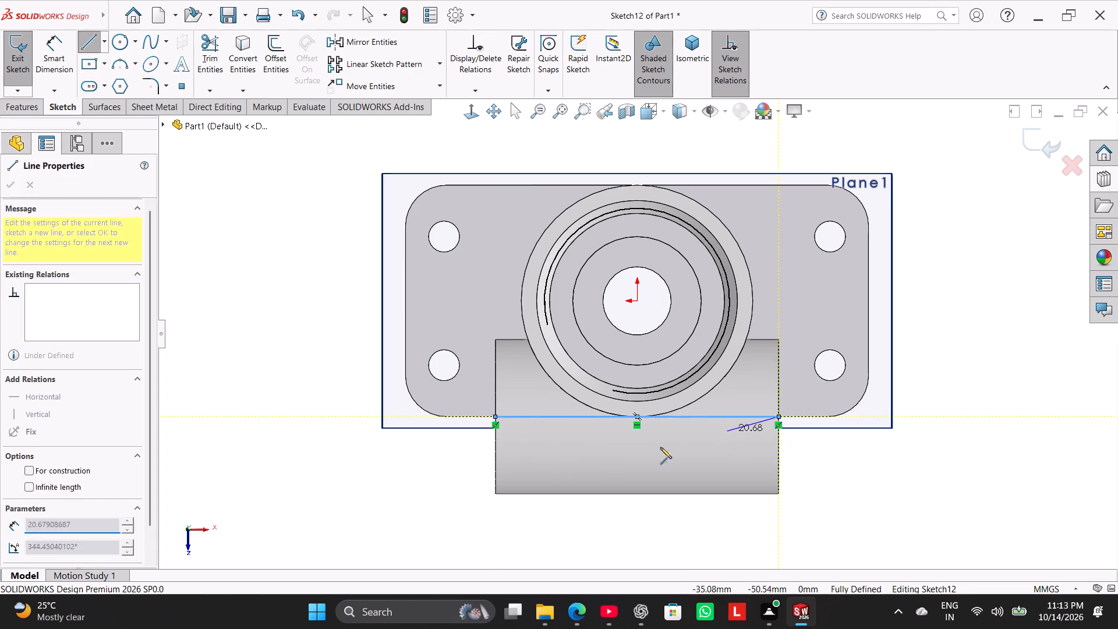
right_click(415, 464)
left_click(451, 471)
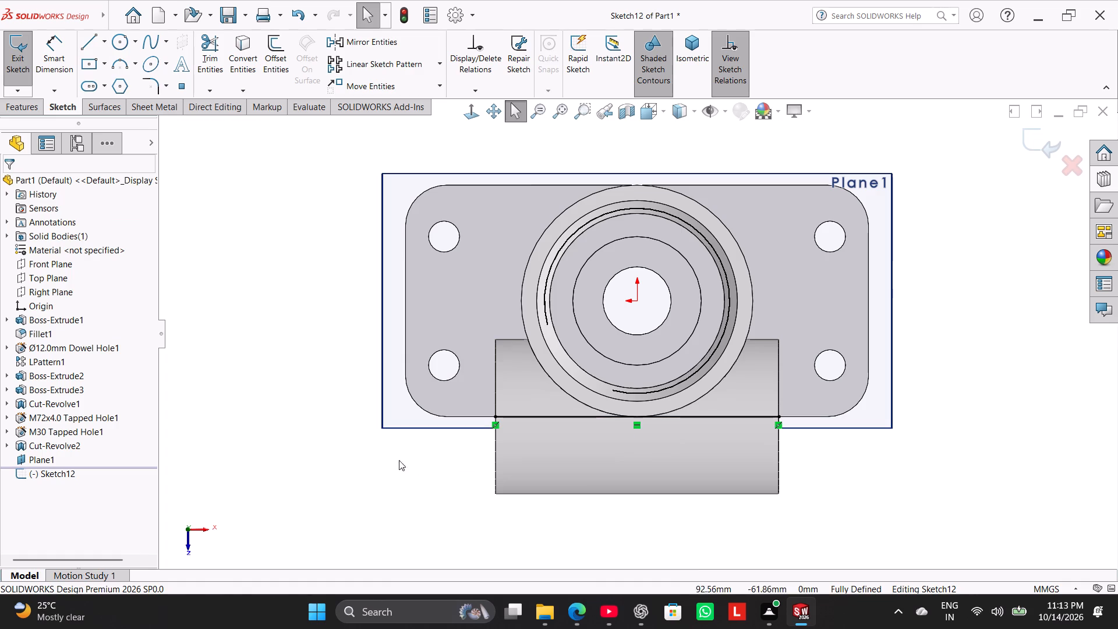
Draw a closed stepped profile between the axis line and the cylinder's outer edge, with a deeper middle section and an end side about 22 mm long.
left_click(79, 39)
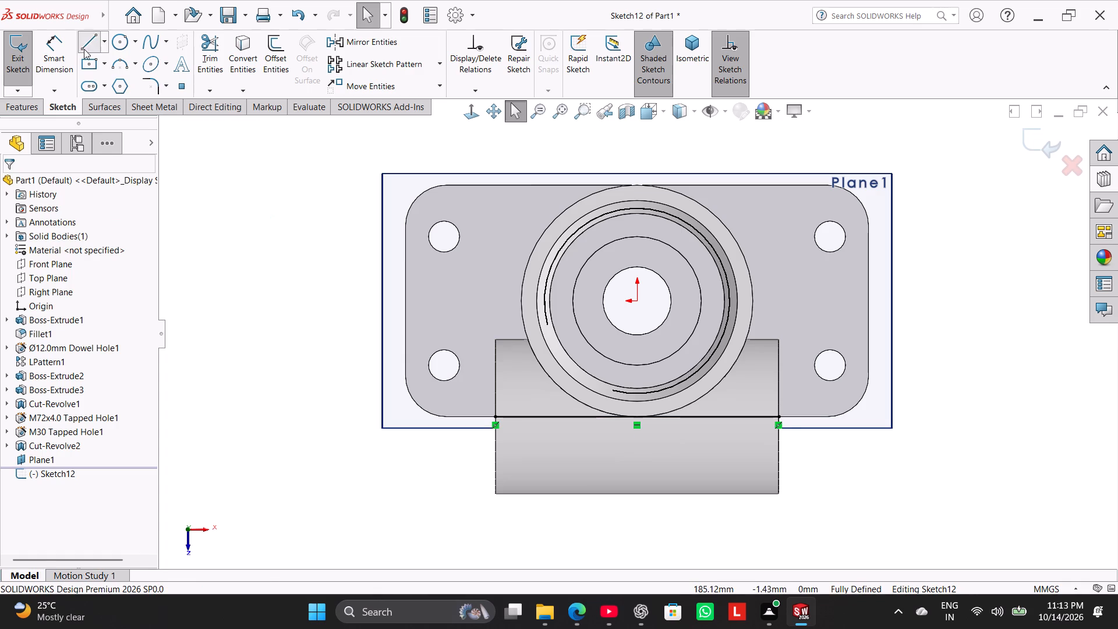
left_click(780, 416)
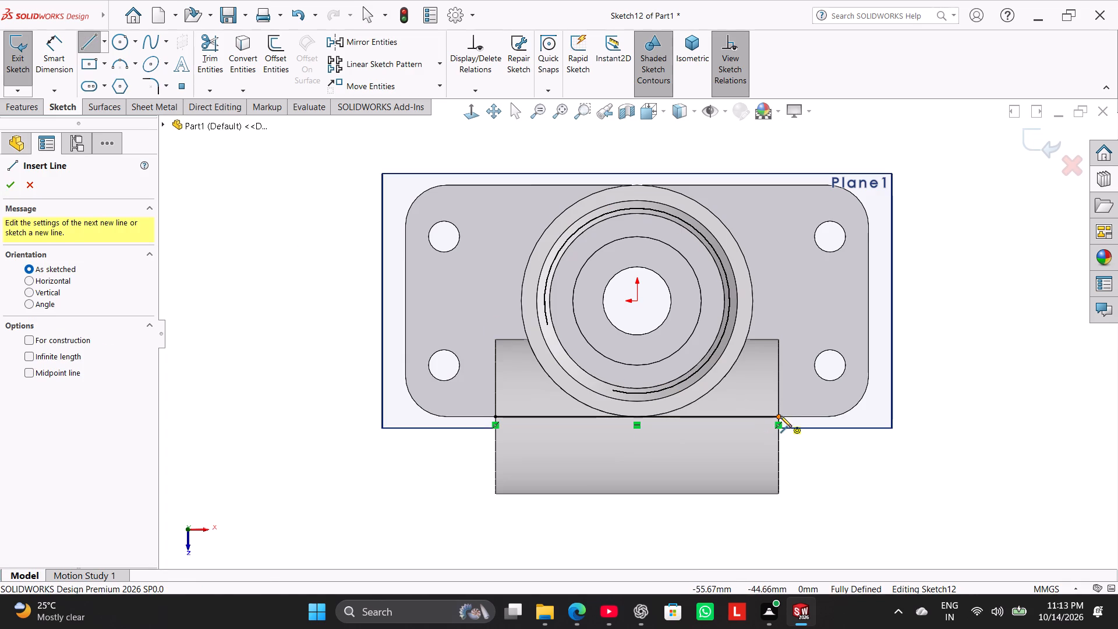
left_click(779, 466)
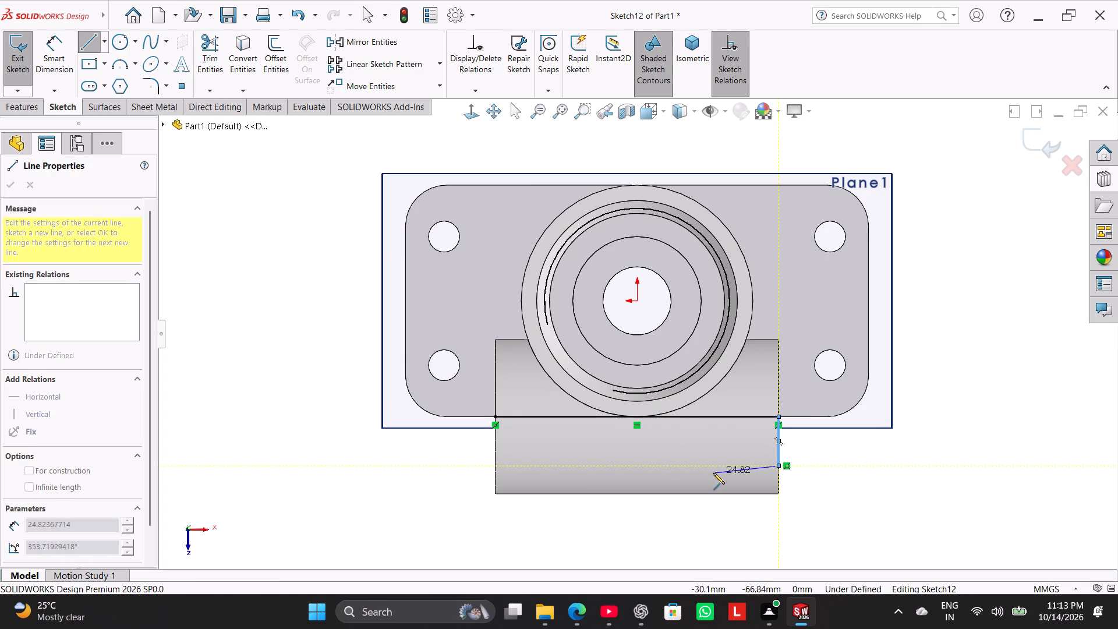
left_click(701, 465)
left_click(698, 482)
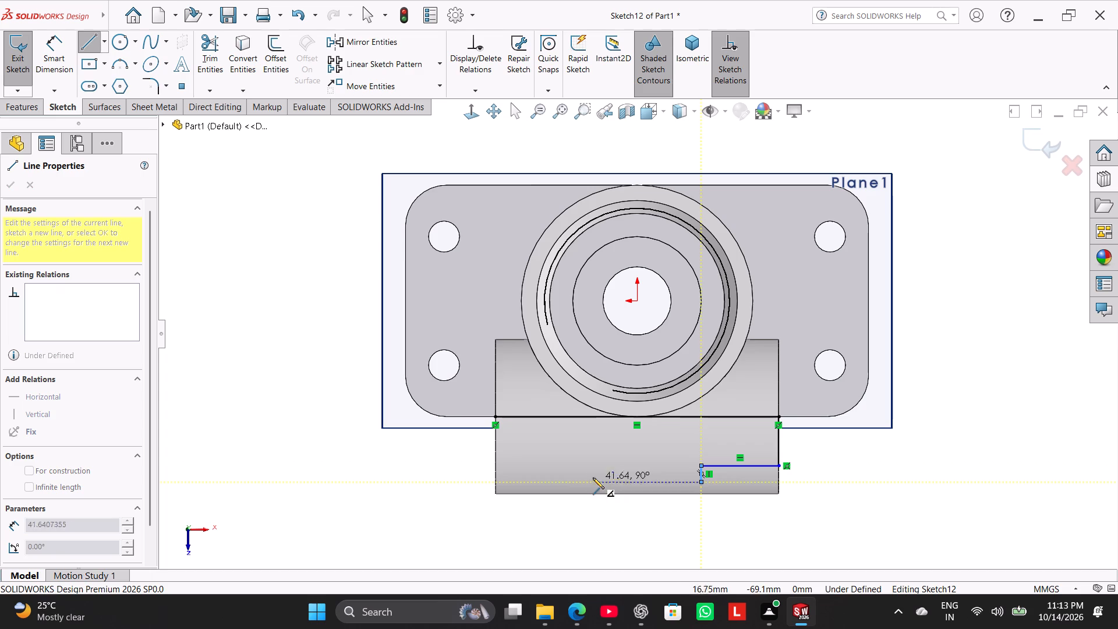
left_click(557, 480)
left_click(557, 473)
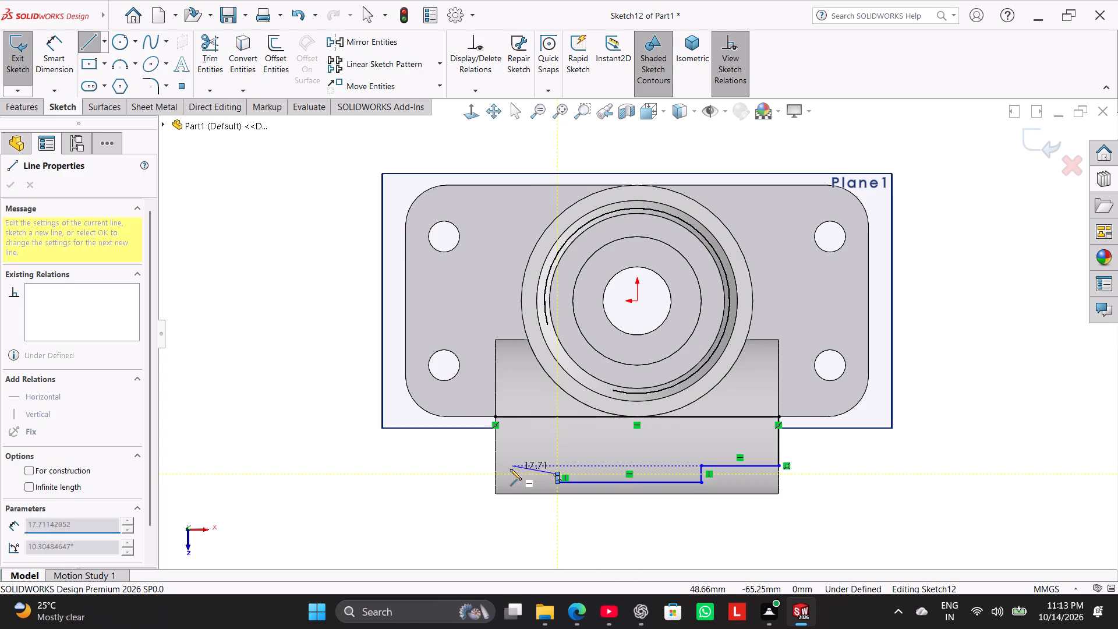
left_click(496, 475)
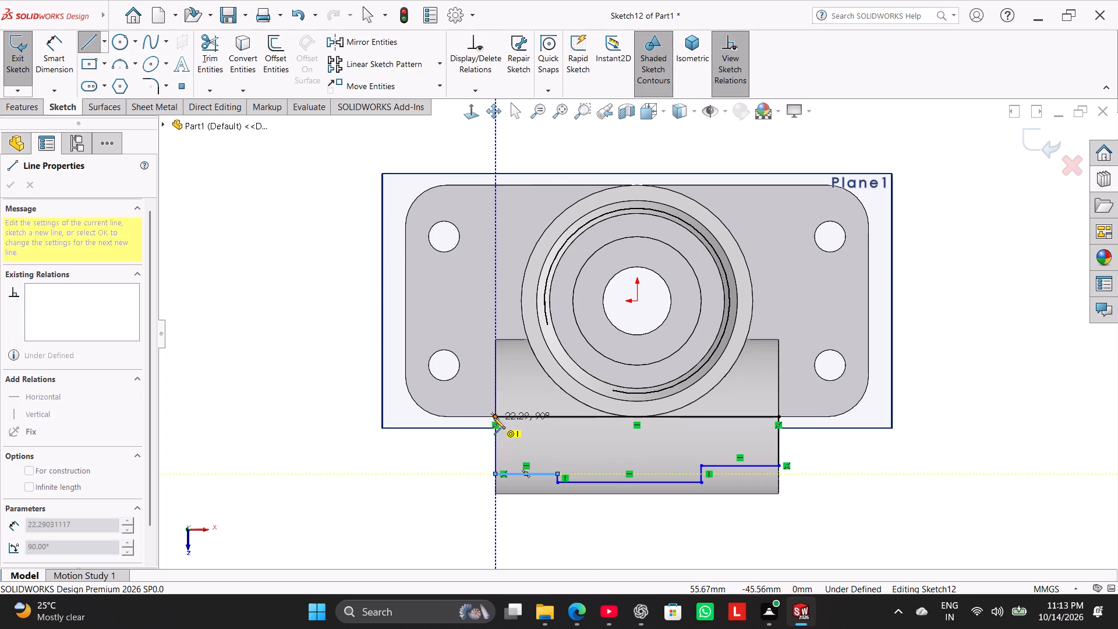
left_click(494, 418)
right_click(441, 464)
left_click(452, 471)
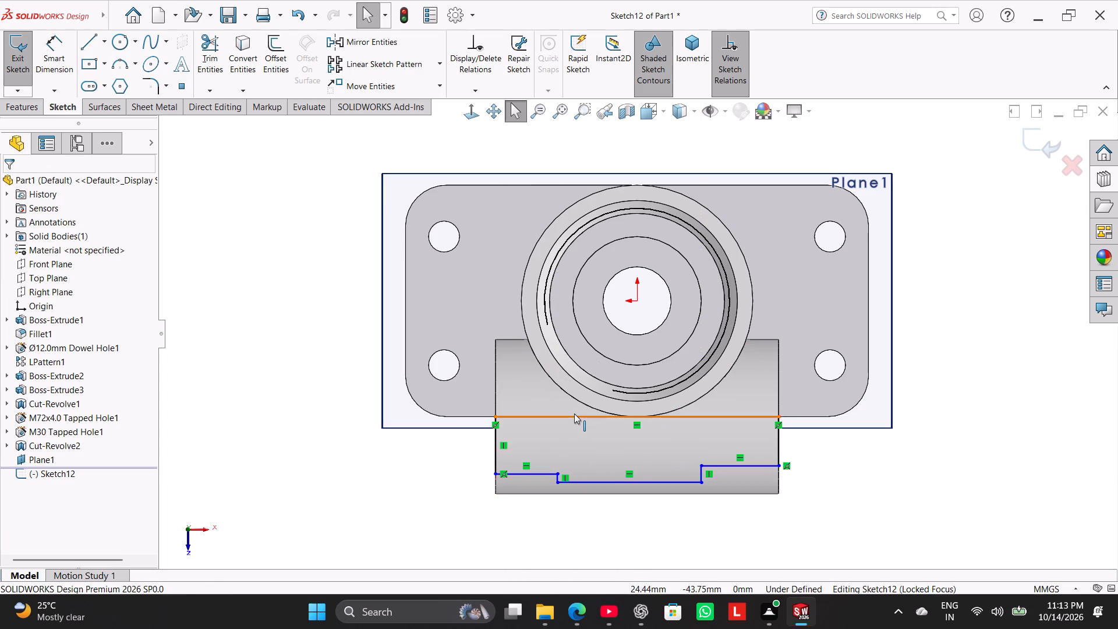
Convert the horizontal line along the cylinder's axis to construction geometry.
right_click(574, 414)
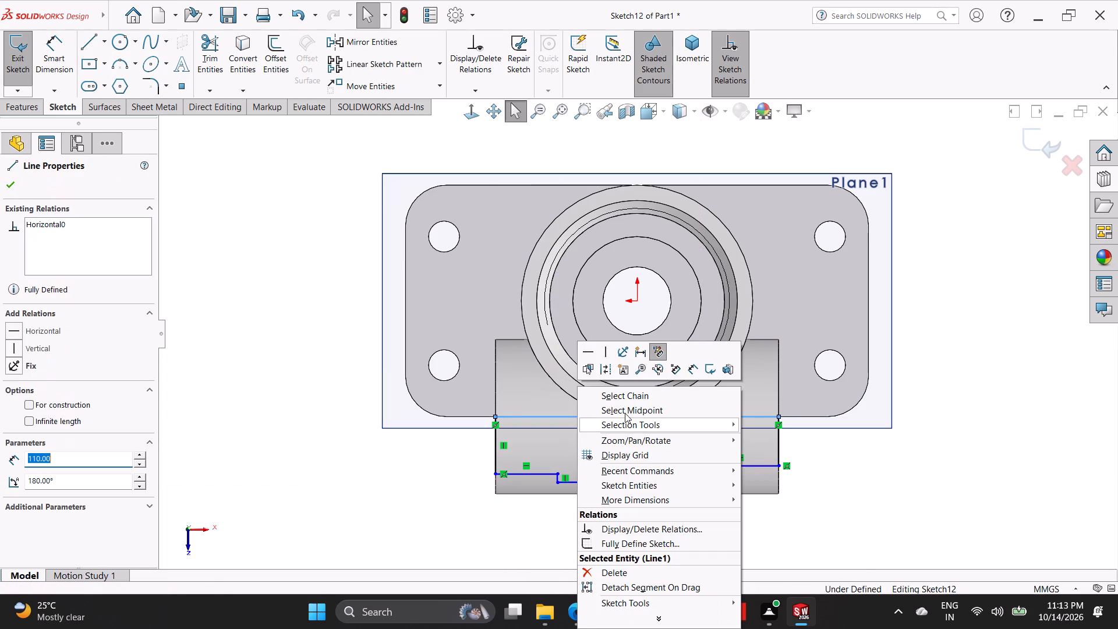
left_click(608, 373)
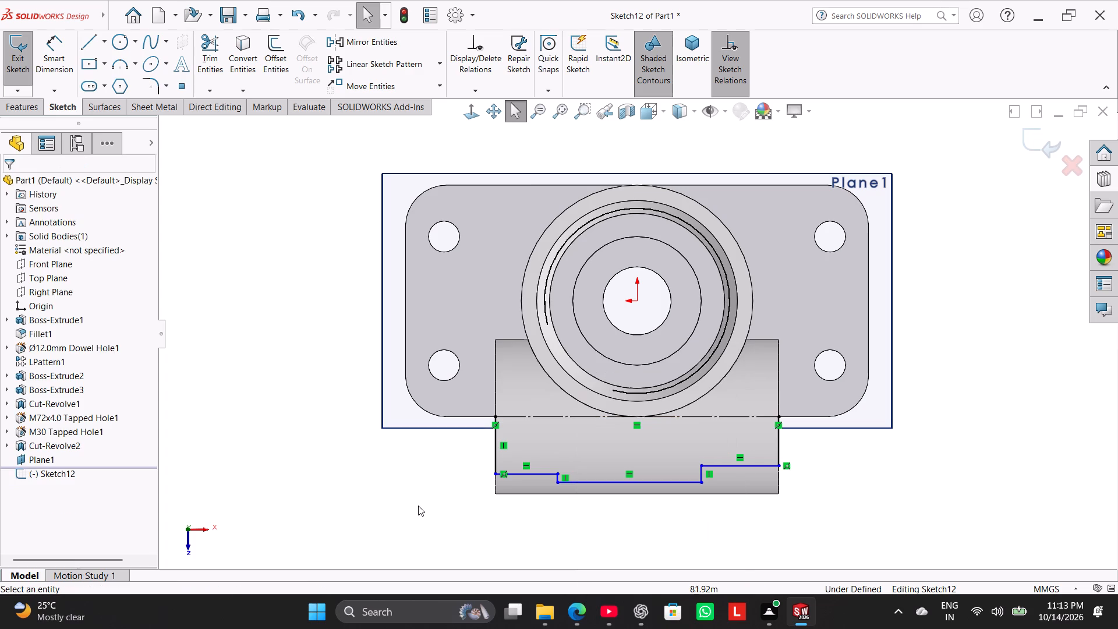
left_click(337, 465)
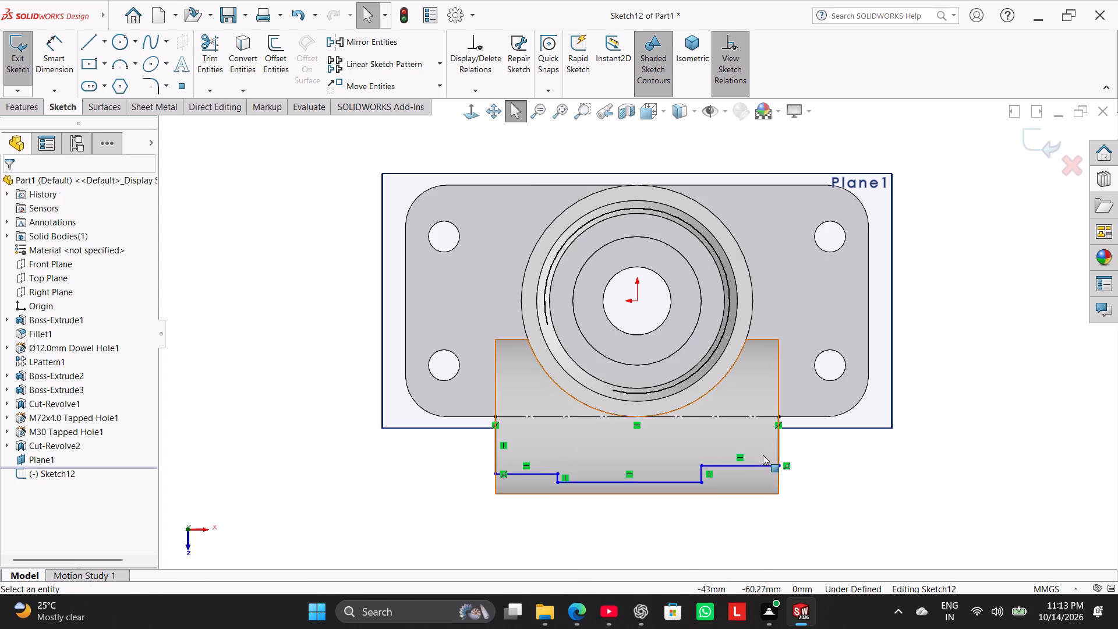
scroll(727, 438, "down", 3)
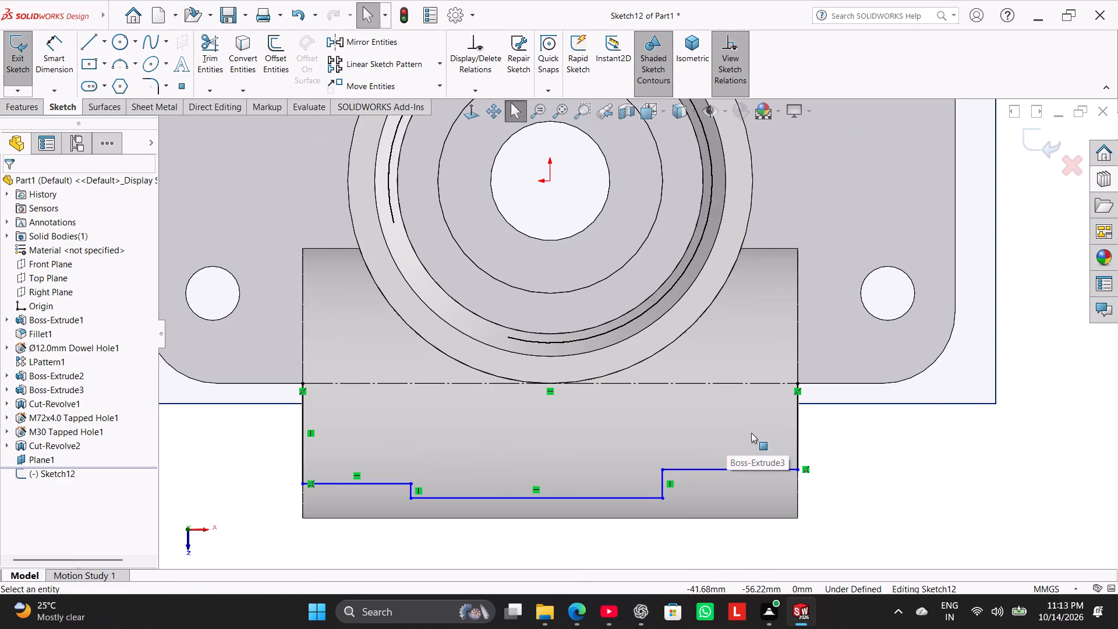
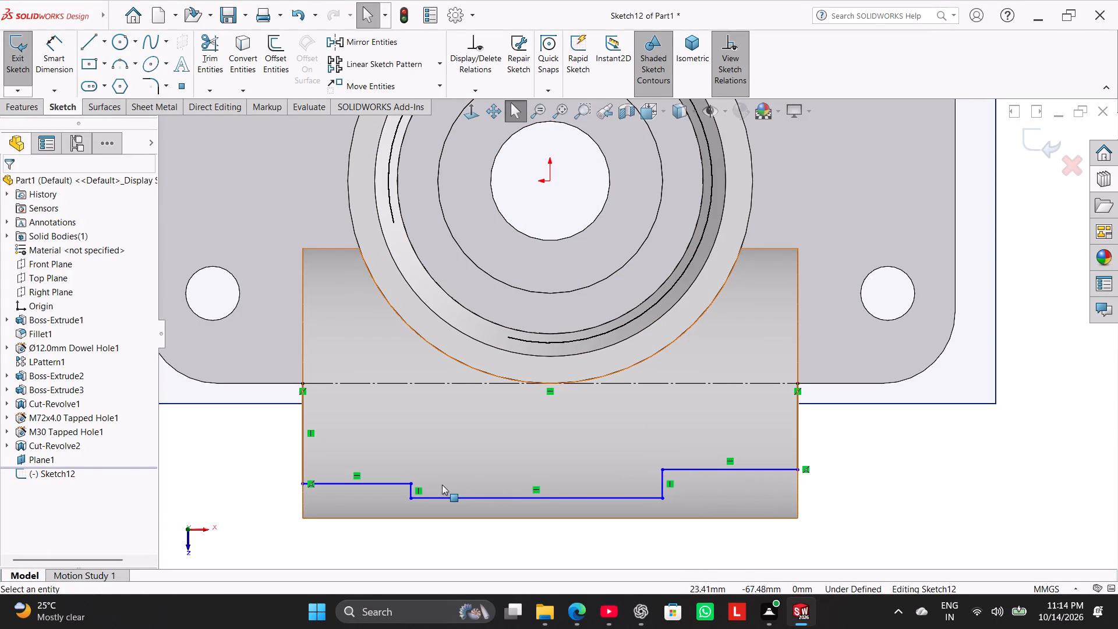
Make the profile's two outer horizontal lines equal in length and collinear with each other.
left_click(398, 482, "ctrl")
left_click(698, 468, "ctrl")
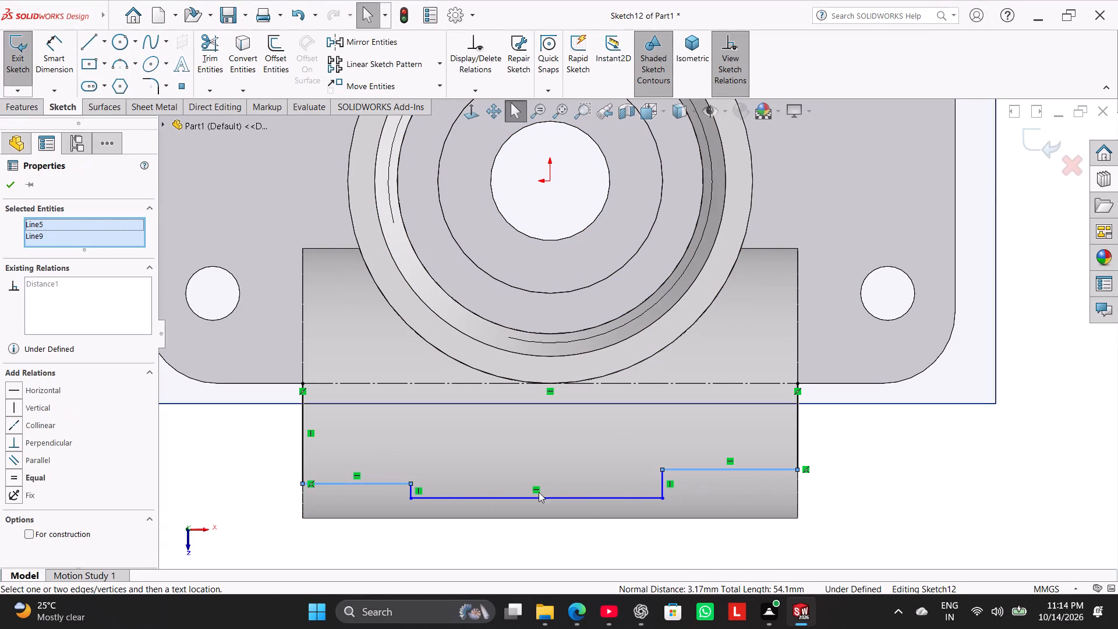
left_click(34, 479, "ctrl")
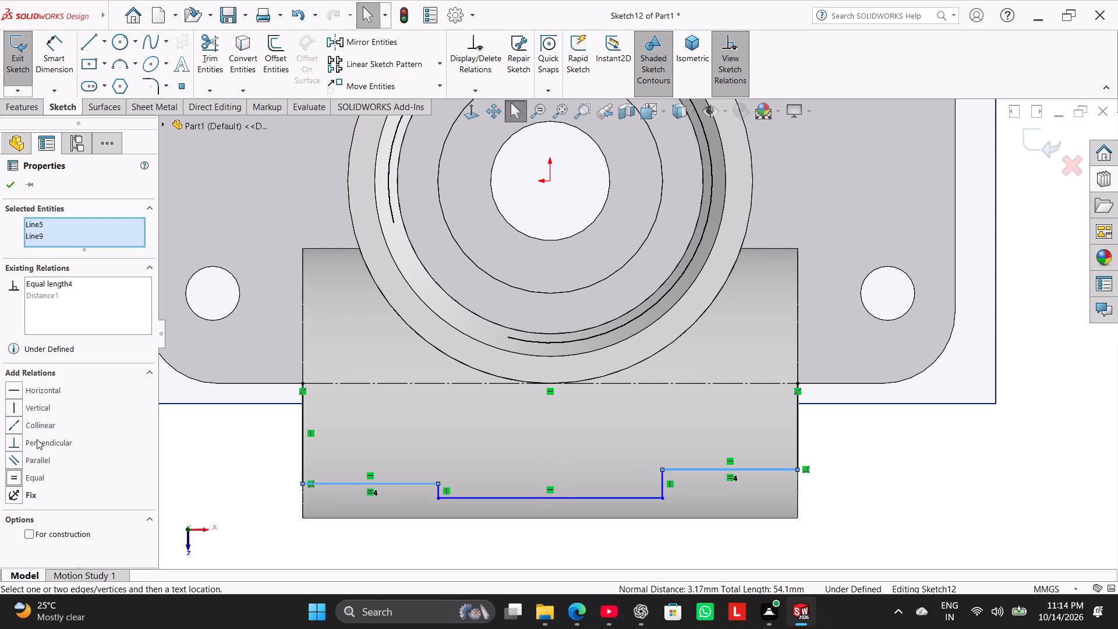
left_click(37, 429, "ctrl")
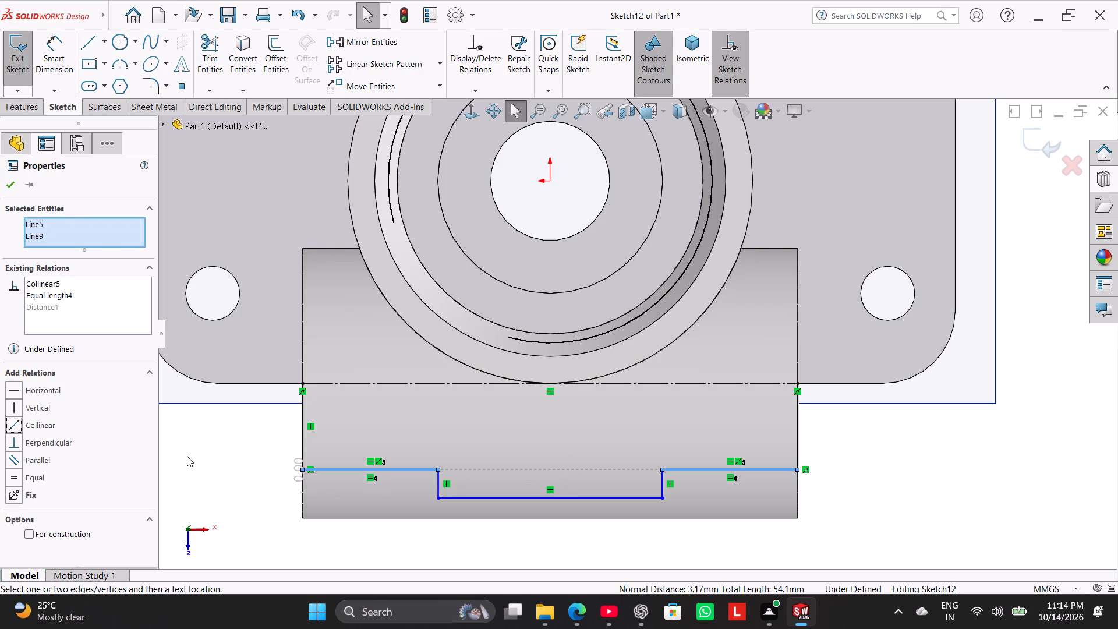
left_click(187, 456)
Dimension the length of the profile's outer horizontal line at one end of the cylinder to 30 mm.
left_click(67, 50)
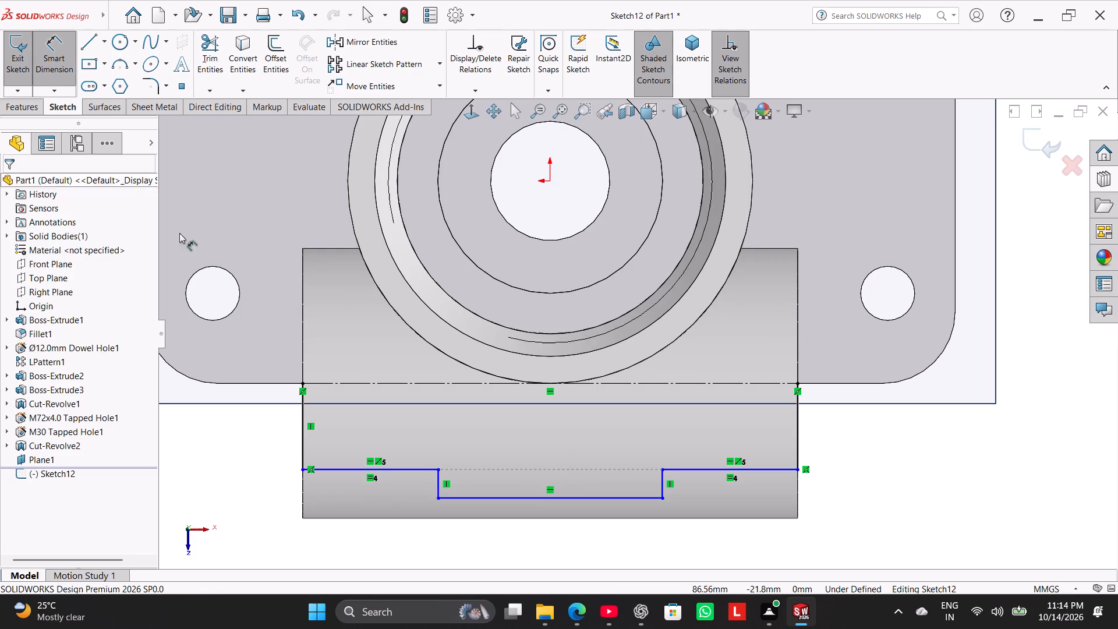
left_click(364, 468)
left_click(373, 504)
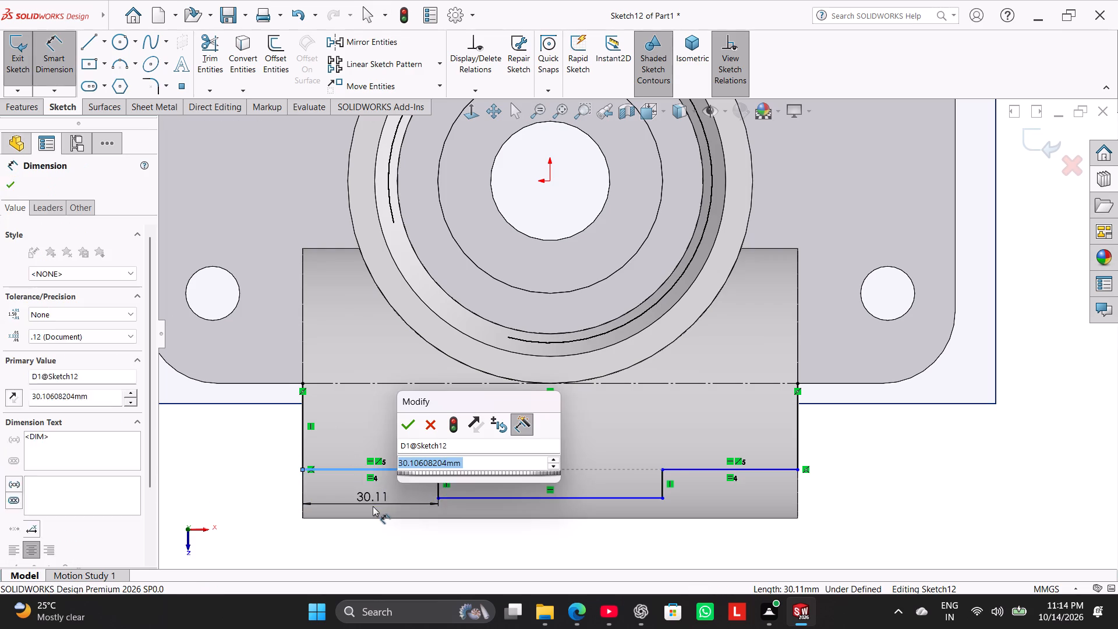
type("30")
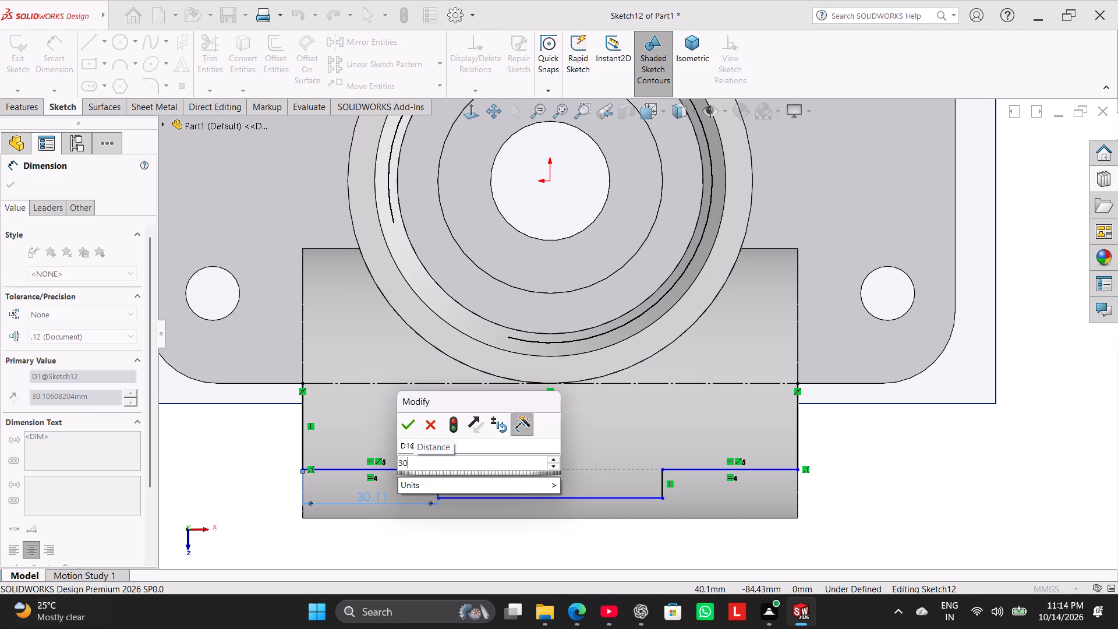
key("Return")
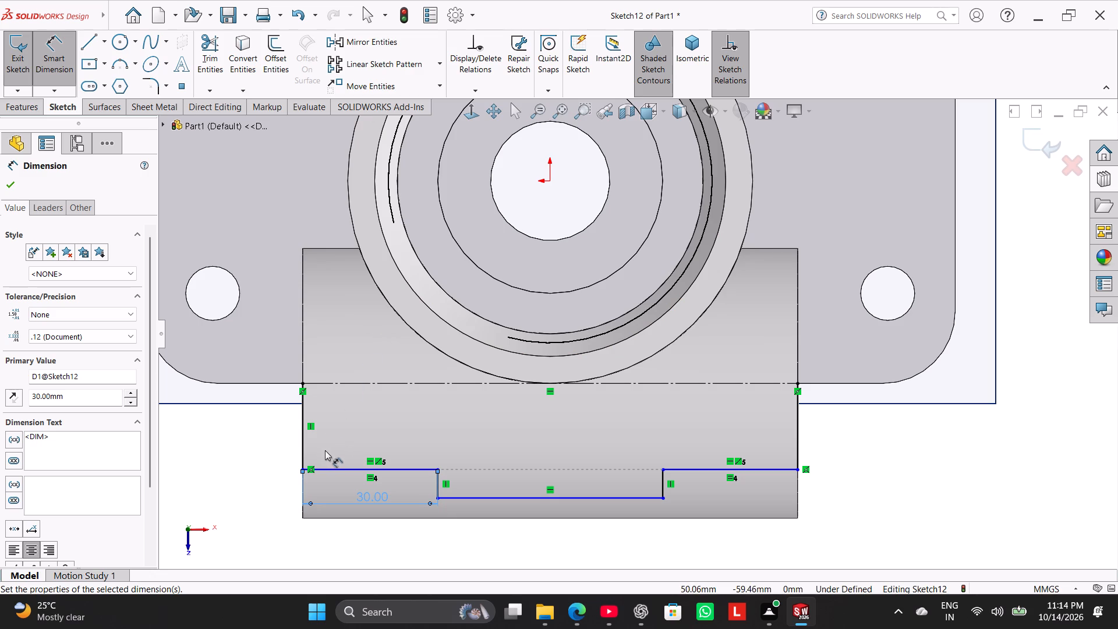
Dimension the bore diameters across the construction axis, 30 mm for the end sections and 45 mm for the middle section.
left_click(351, 468)
left_click(353, 384)
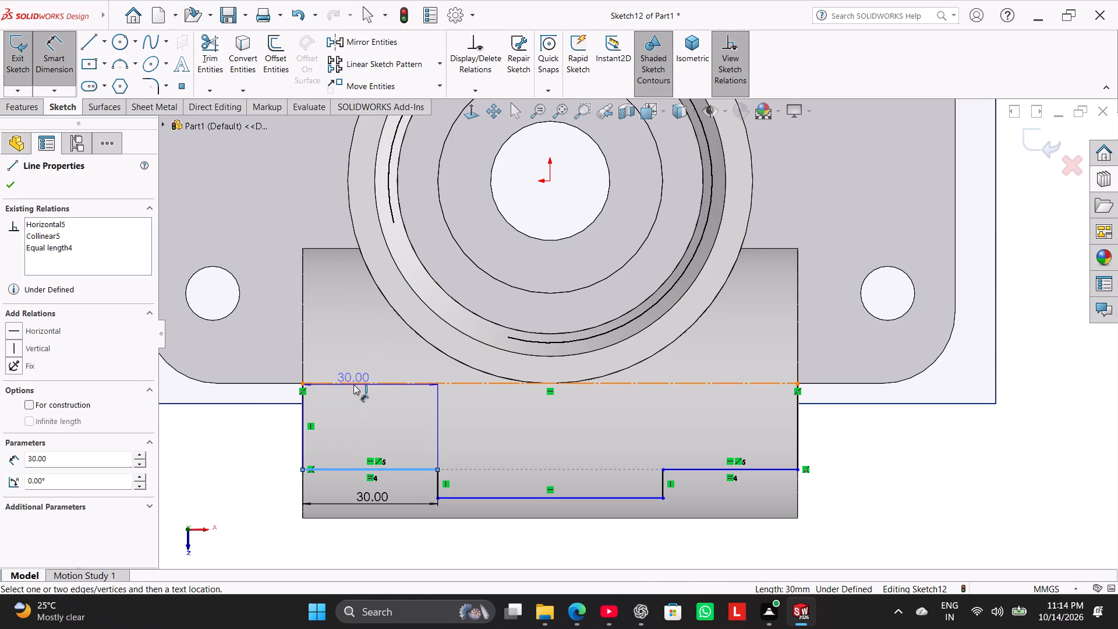
left_click(270, 372)
type("30")
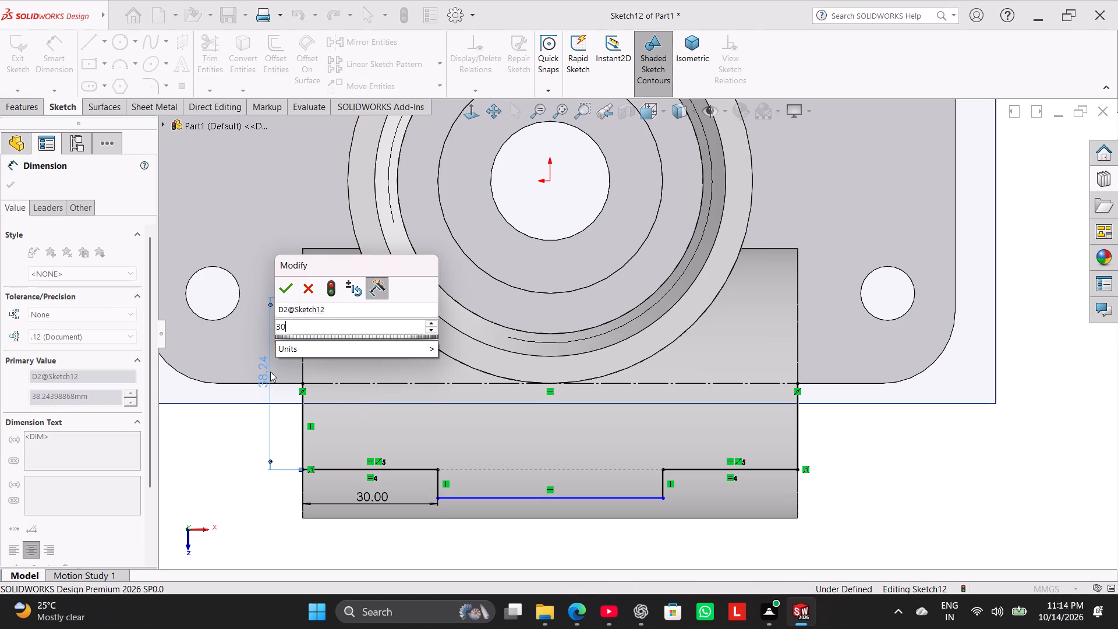
key("Return")
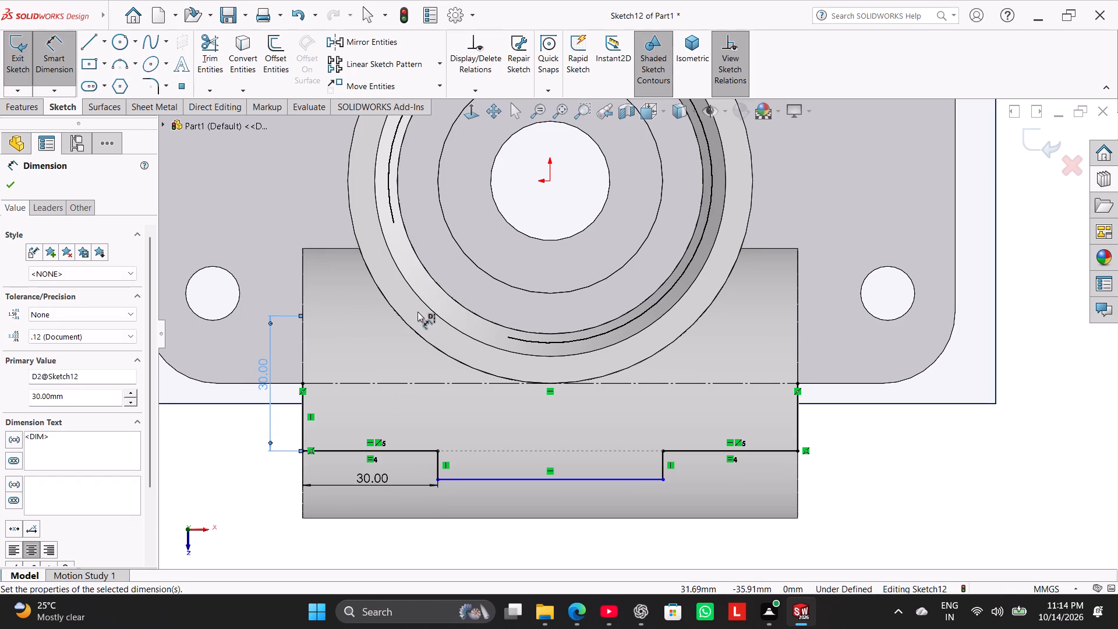
left_click(586, 478)
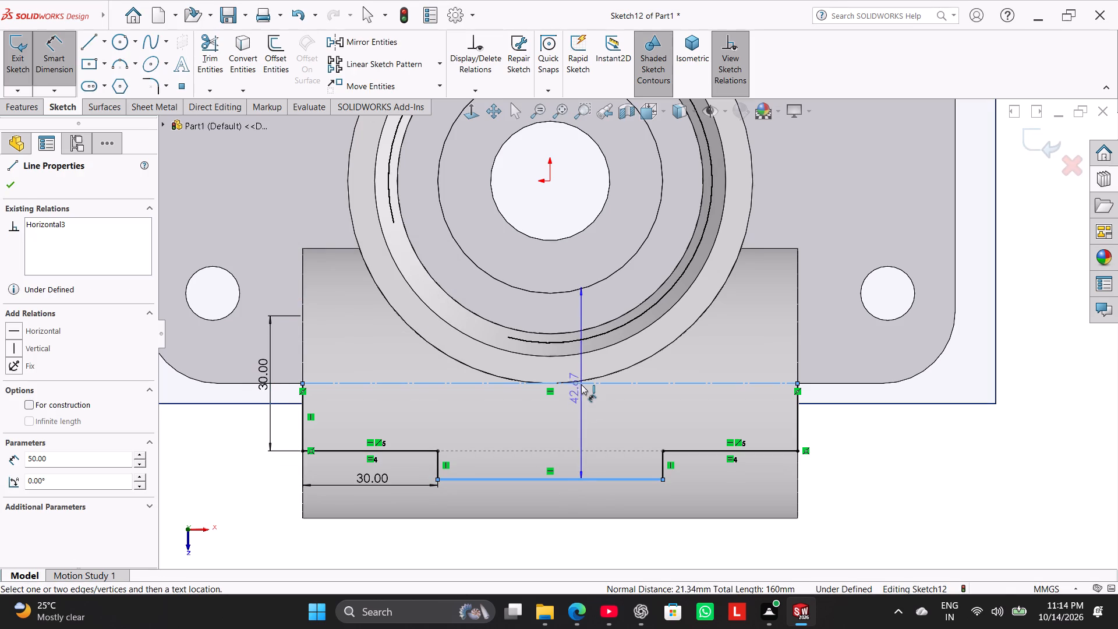
left_click(570, 369)
type("45")
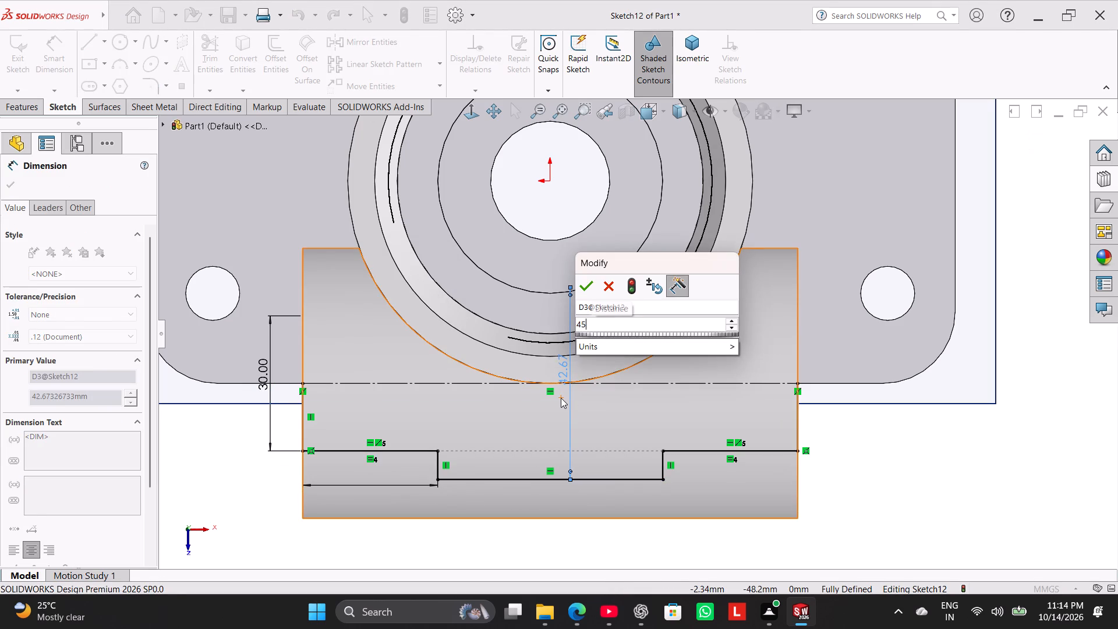
key("Return")
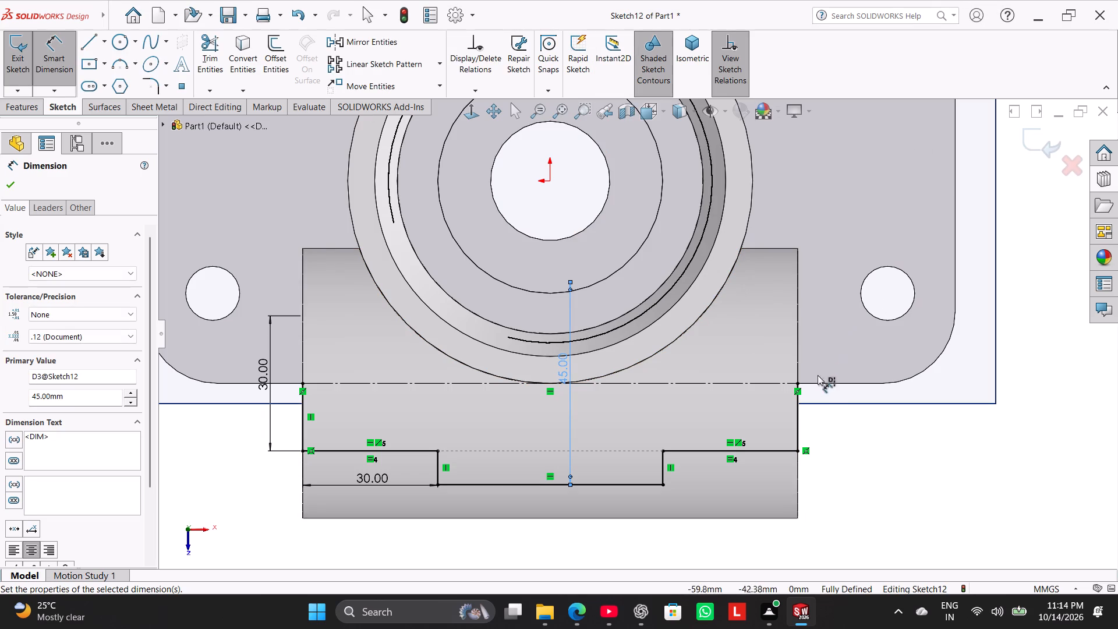
right_click(858, 450)
left_click(907, 485)
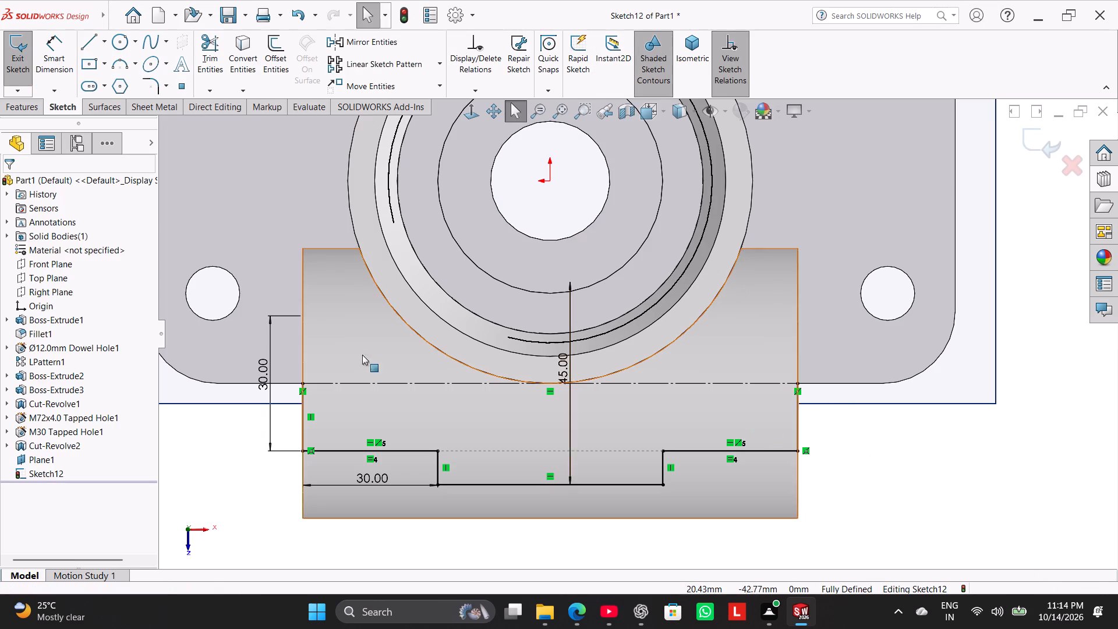
Revolve-cut the stepped profile 360° about the construction axis through the horizontal cylinder, letting the open sketch close automatically.
left_click(40, 107)
left_click(273, 51)
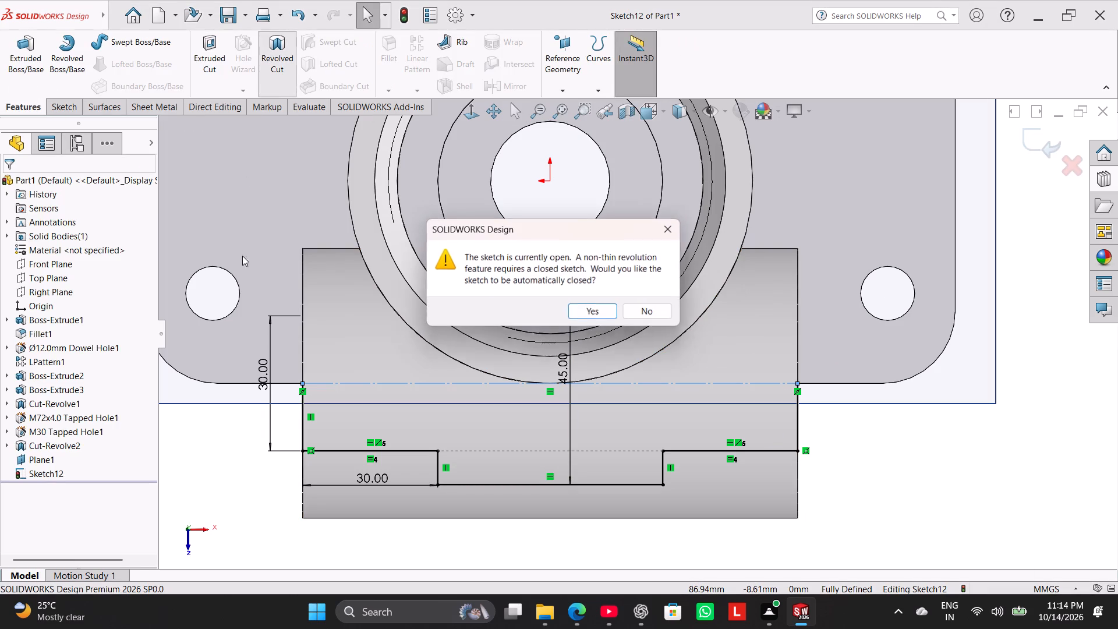
left_click(588, 313)
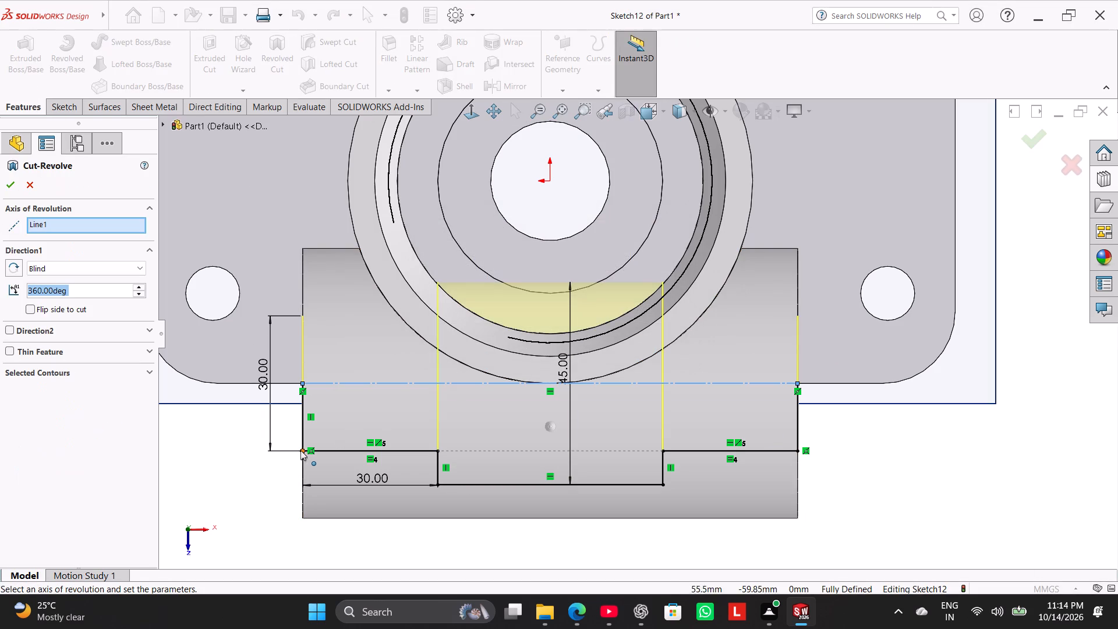
left_click(8, 181)
Hide the offset reference plane, Plane1, in the model.
middle_click_drag(246, 441, 150, 374)
middle_click_drag(235, 451, 220, 469)
scroll(227, 465, "down", 1)
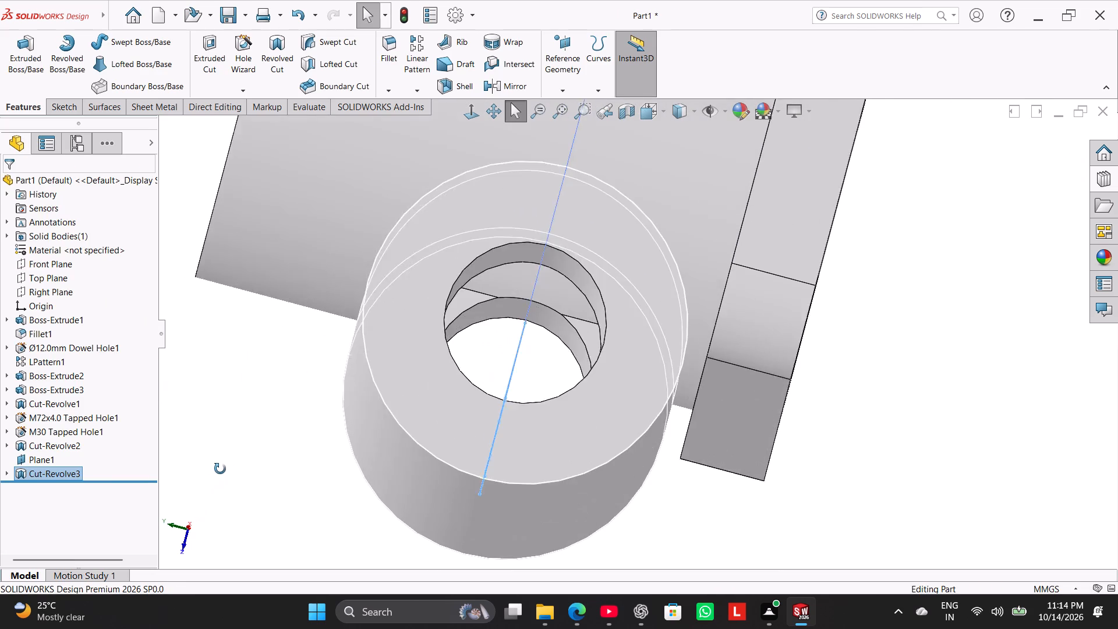
middle_click_drag(220, 469, 247, 477)
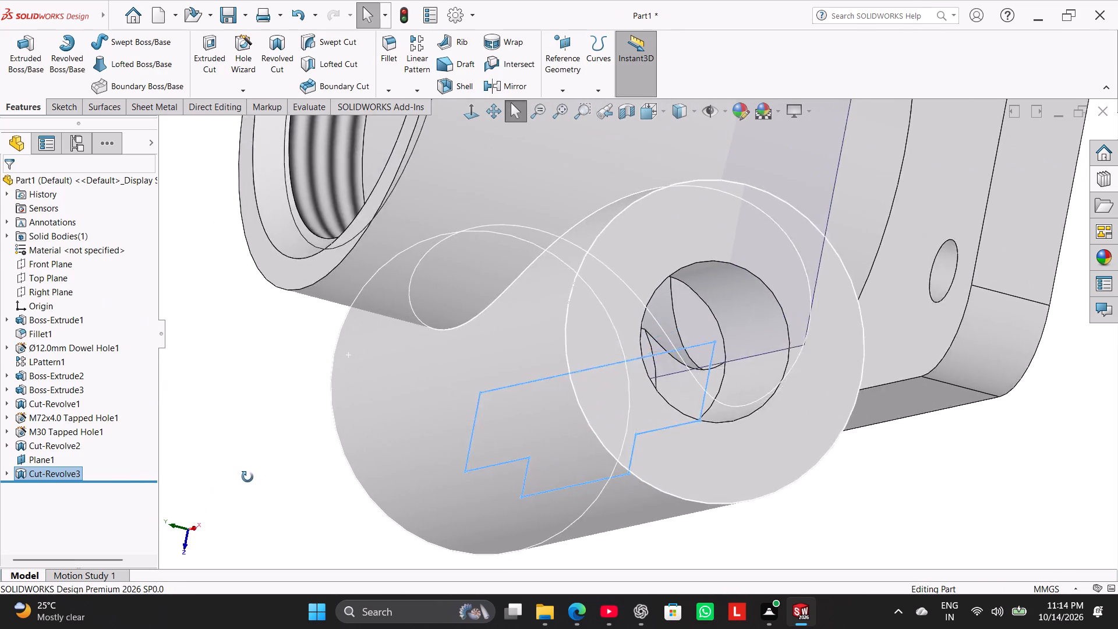
middle_click_drag(247, 477, 257, 483)
middle_click_drag(256, 483, 247, 457)
right_click_drag(250, 468, 504, 341)
left_click(262, 390)
right_click(777, 352)
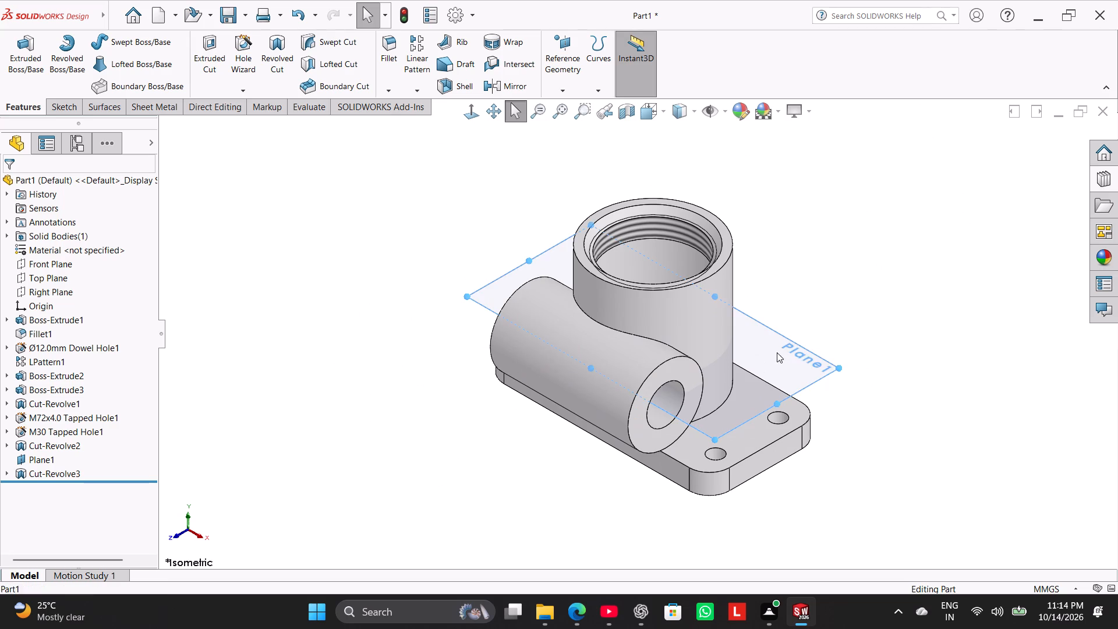
left_click(823, 340)
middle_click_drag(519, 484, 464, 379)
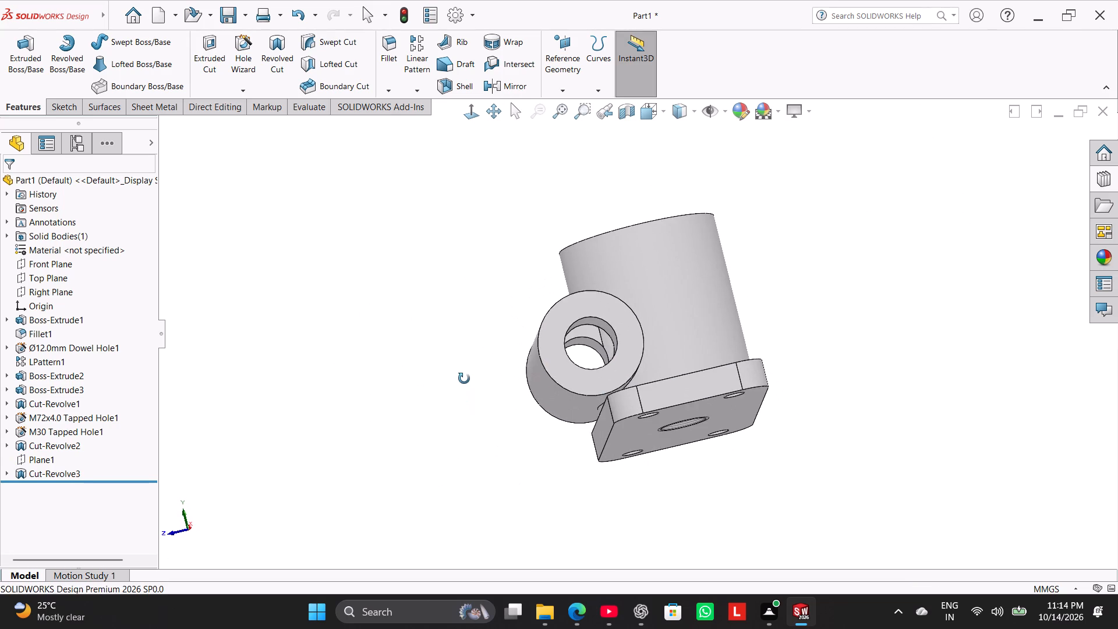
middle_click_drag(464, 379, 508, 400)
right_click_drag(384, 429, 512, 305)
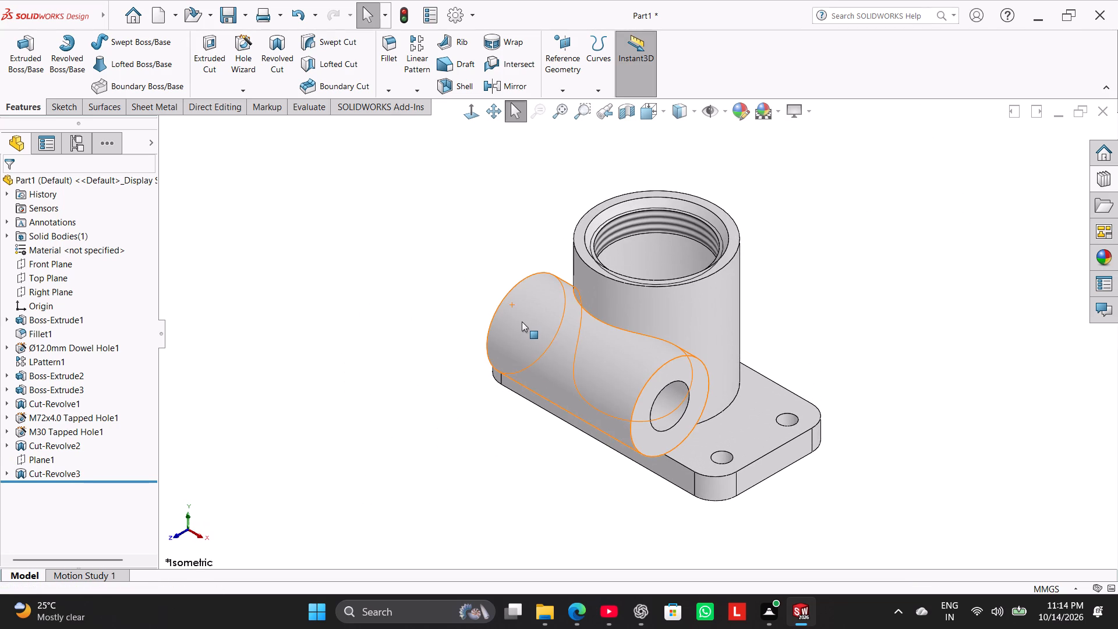
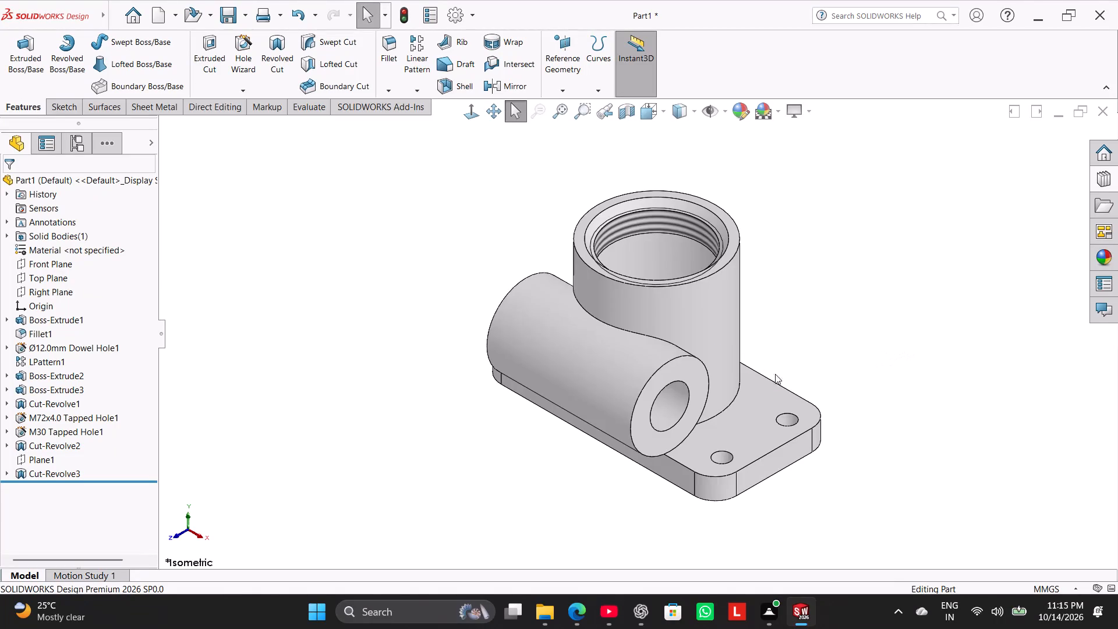
Create a reference plane offset 81 mm from the Front Plane, on the horizontal cylinder's side of the part.
middle_click_drag(407, 257, 418, 369)
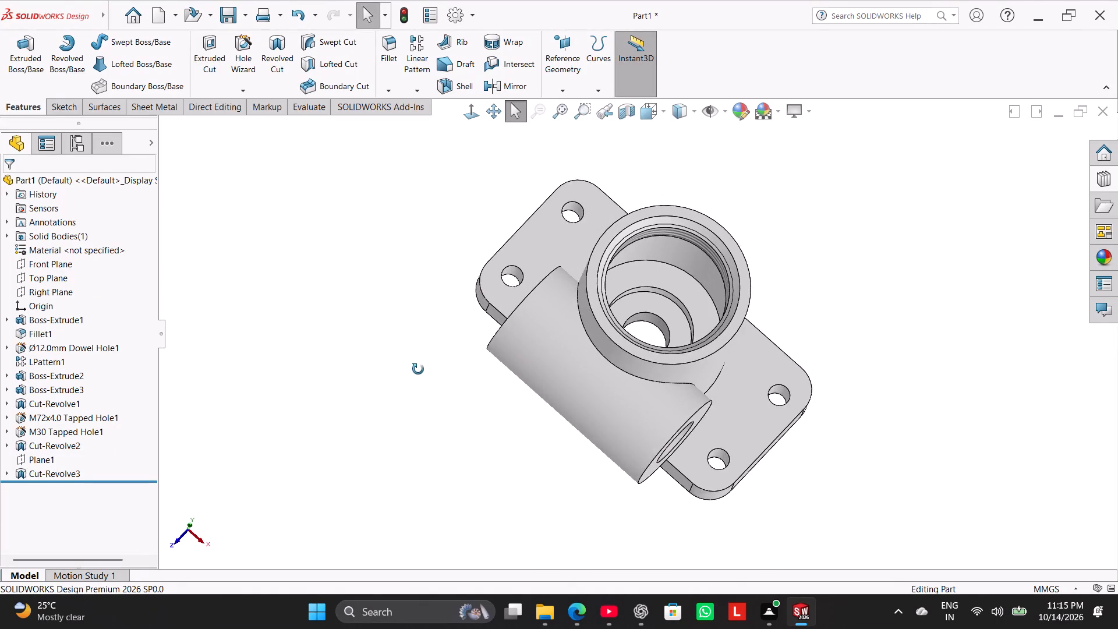
middle_click_drag(418, 369, 437, 283)
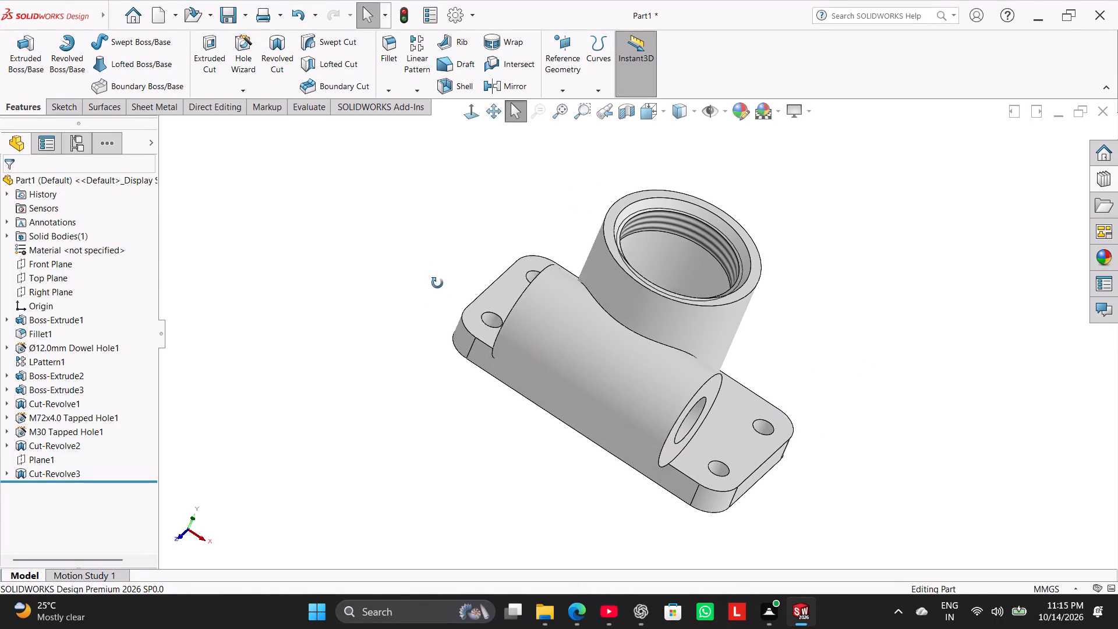
middle_click_drag(437, 283, 416, 281)
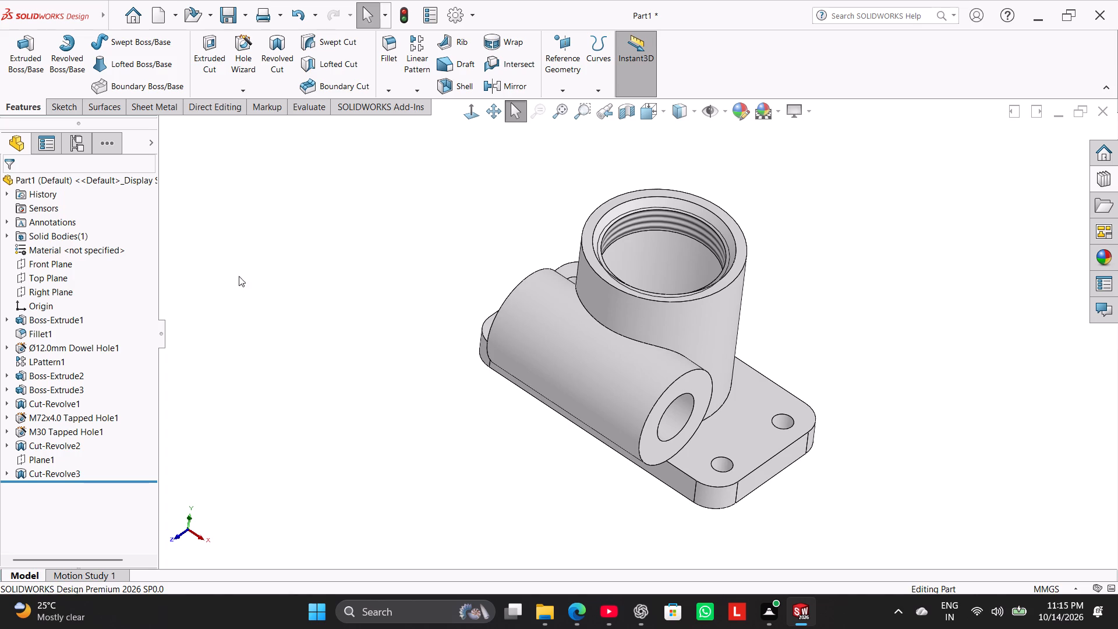
left_click(557, 54)
left_click(568, 100)
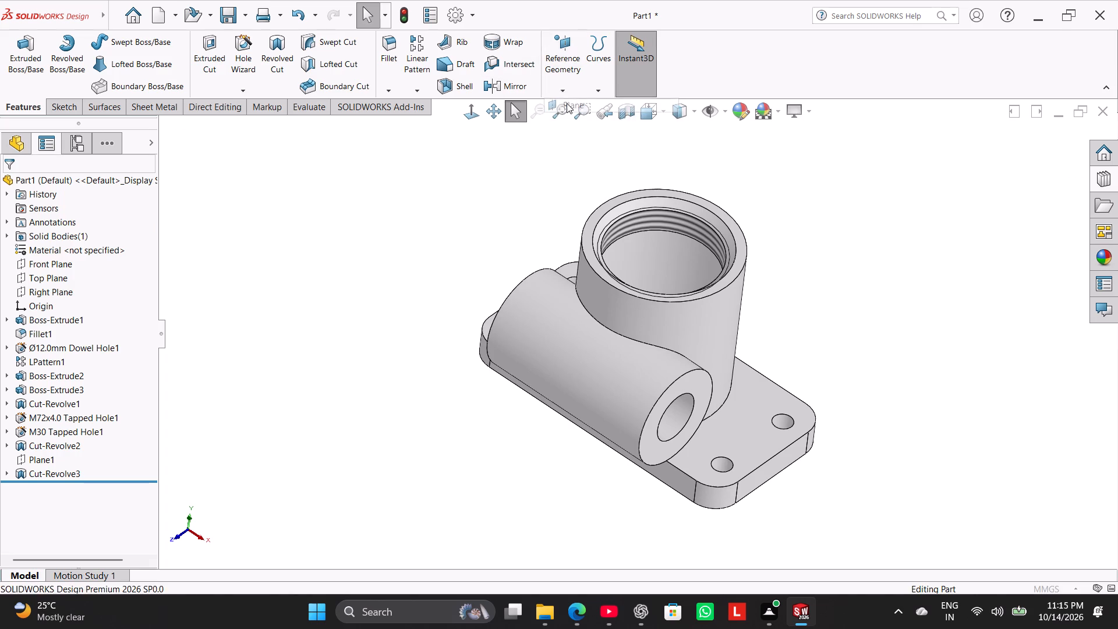
left_click(168, 119)
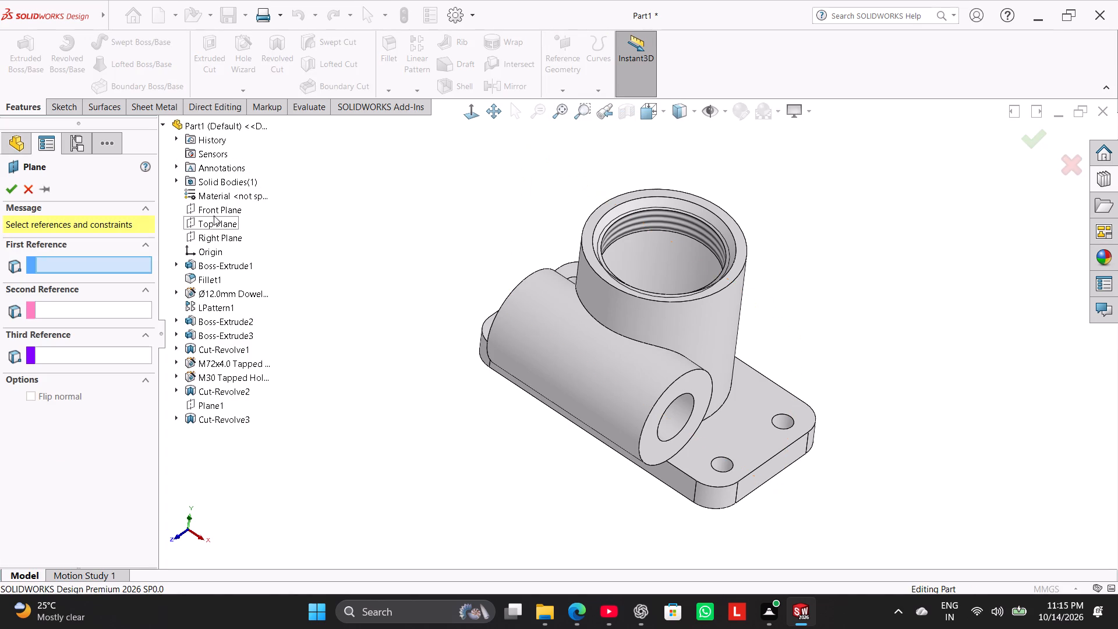
left_click(215, 210)
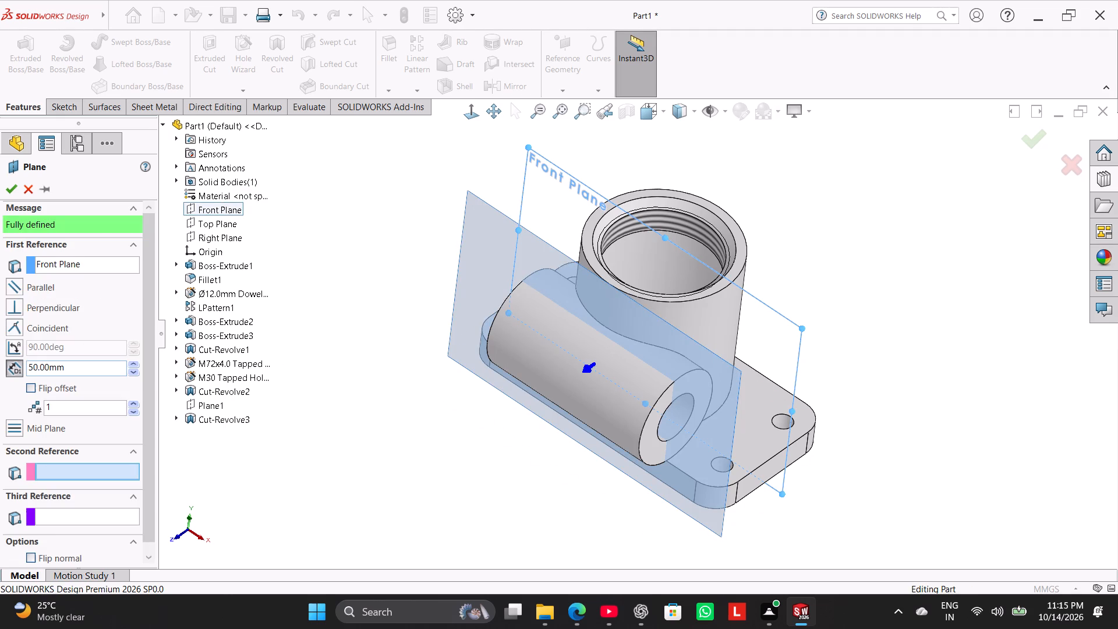
double_click(78, 371)
type("81")
key("Return")
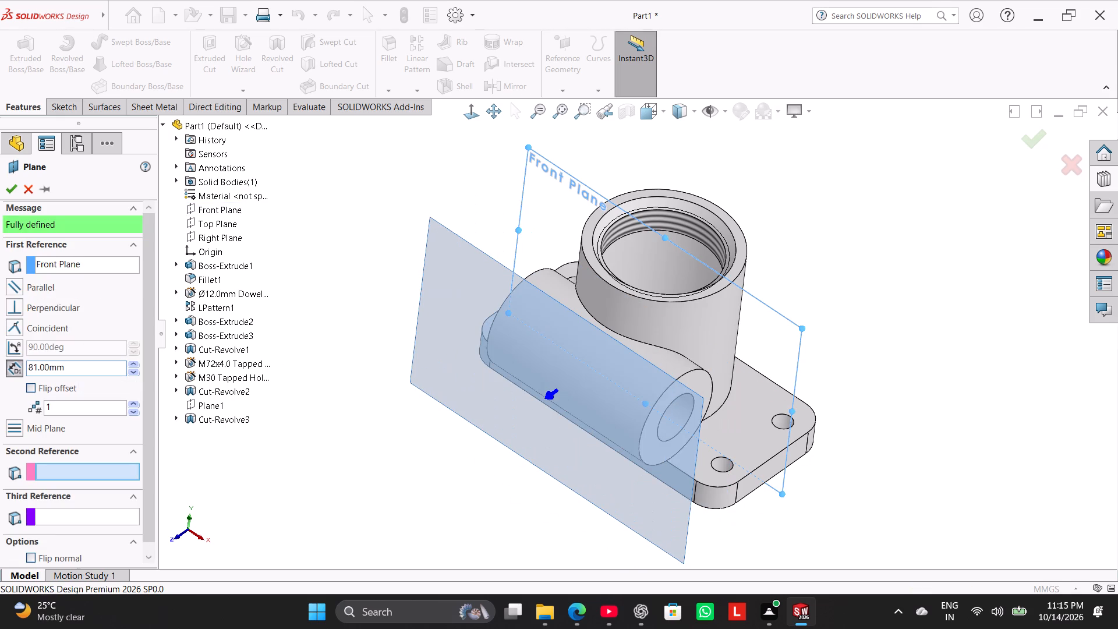
left_click(11, 195)
left_click(274, 344)
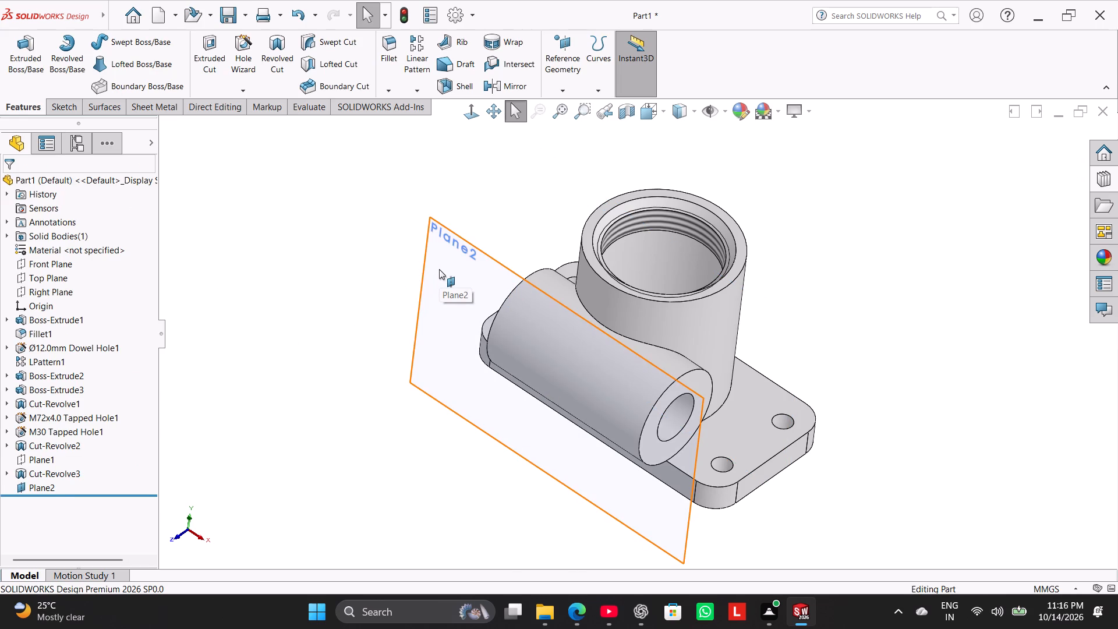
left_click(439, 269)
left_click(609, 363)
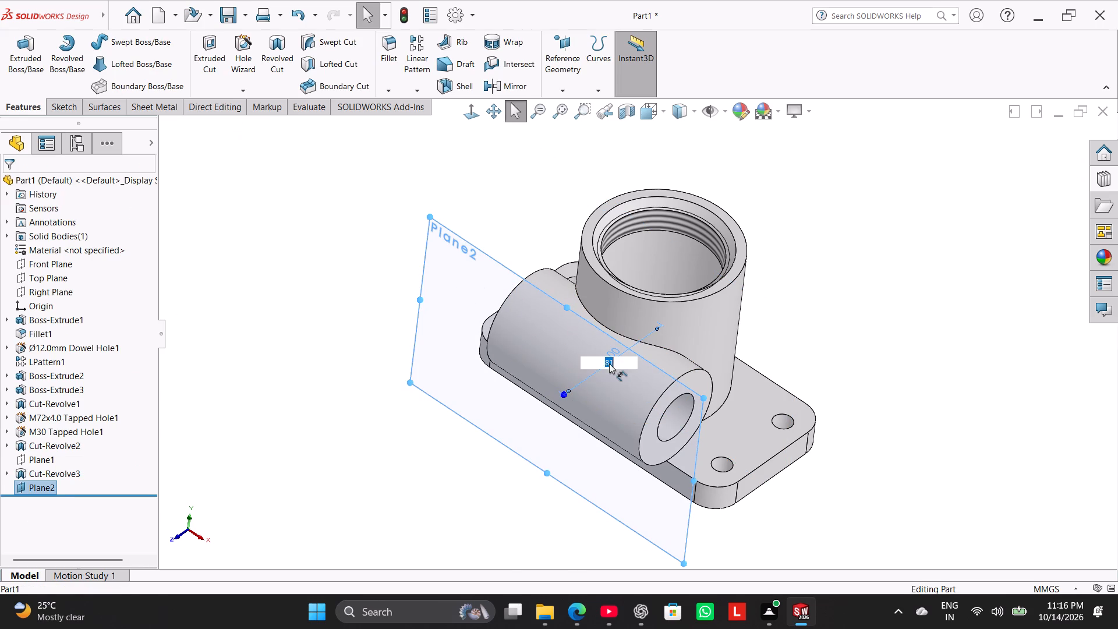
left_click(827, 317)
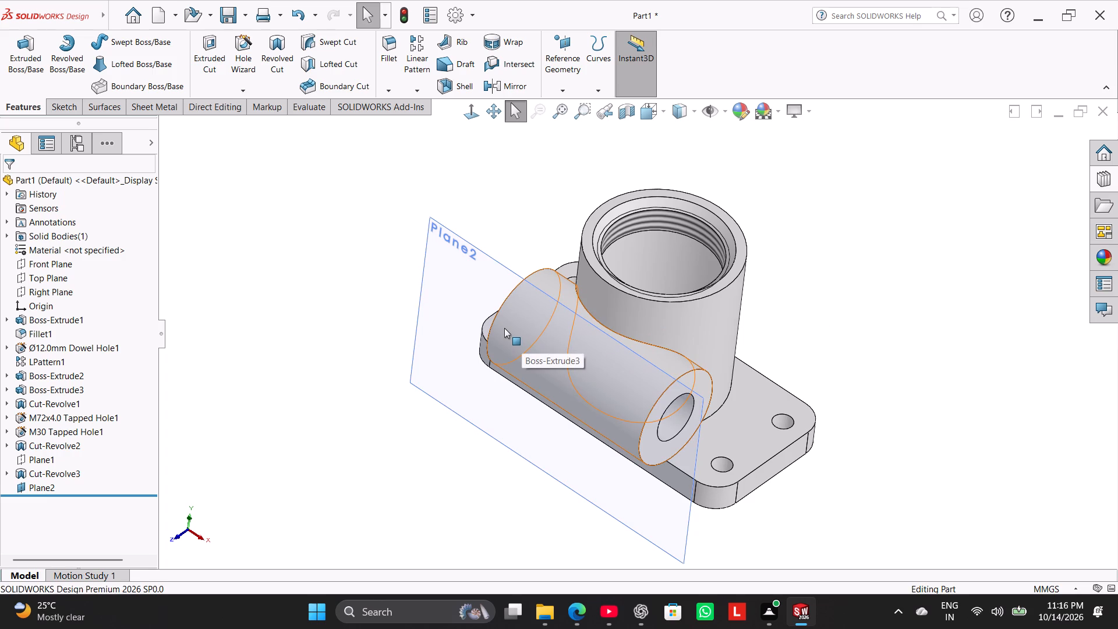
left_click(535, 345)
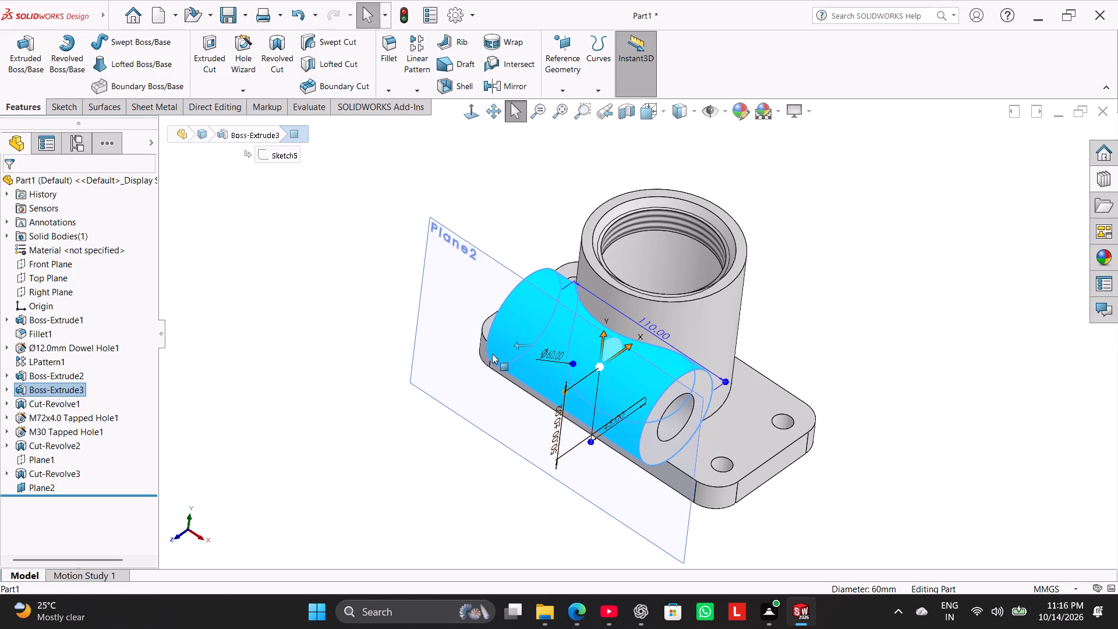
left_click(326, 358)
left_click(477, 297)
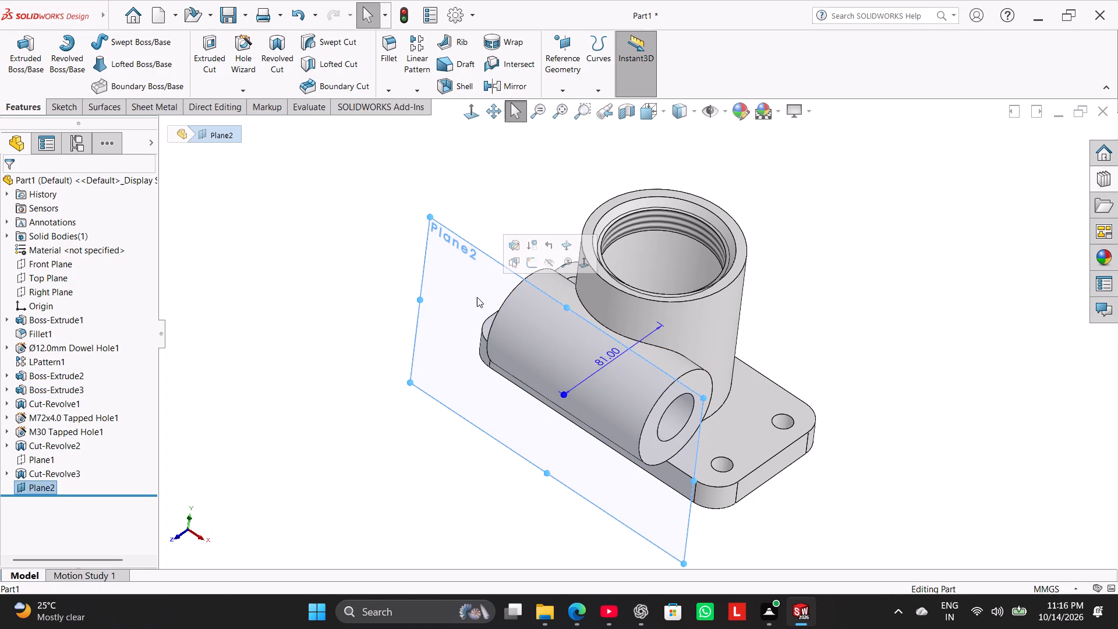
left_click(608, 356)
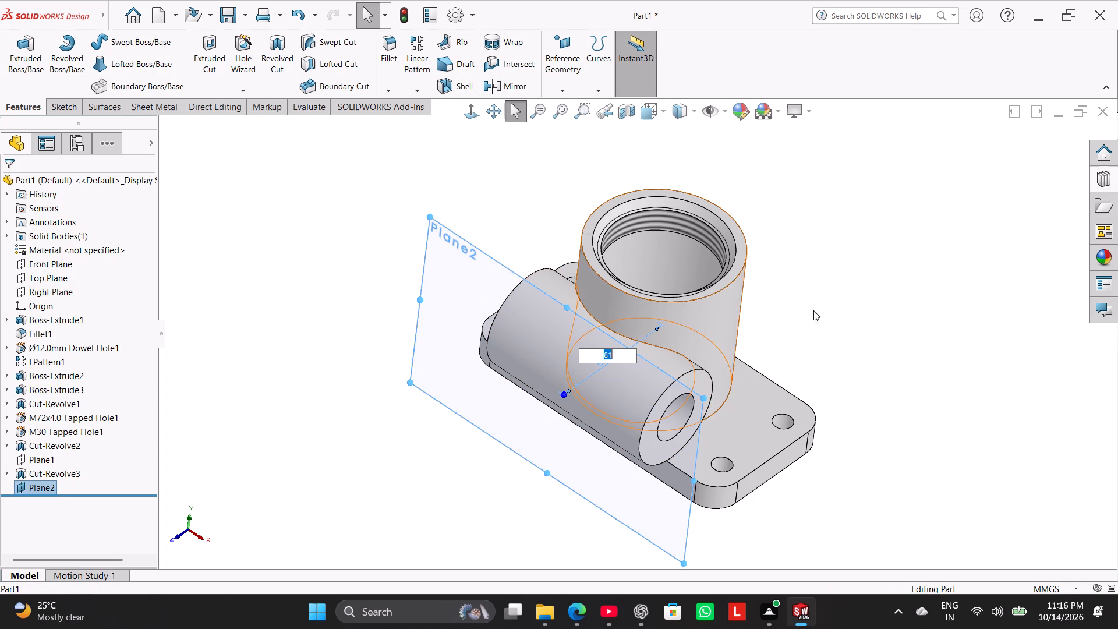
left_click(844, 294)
Apply a symmetric tolerance of 0.02 mm to the offset dimension of Plane2.
left_click(455, 328)
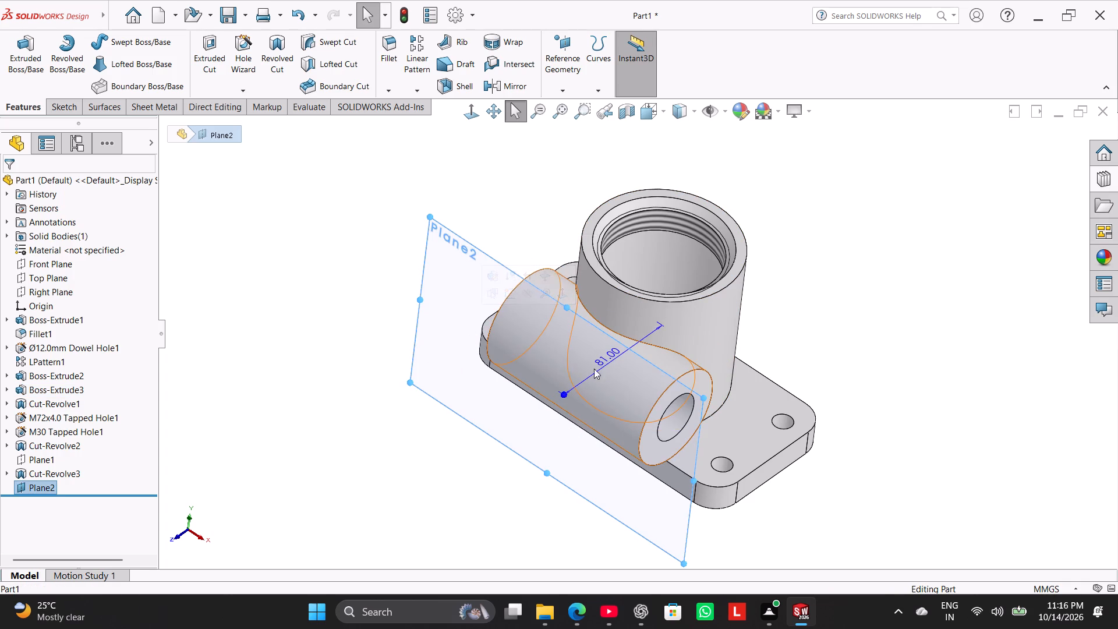
double_click(605, 362)
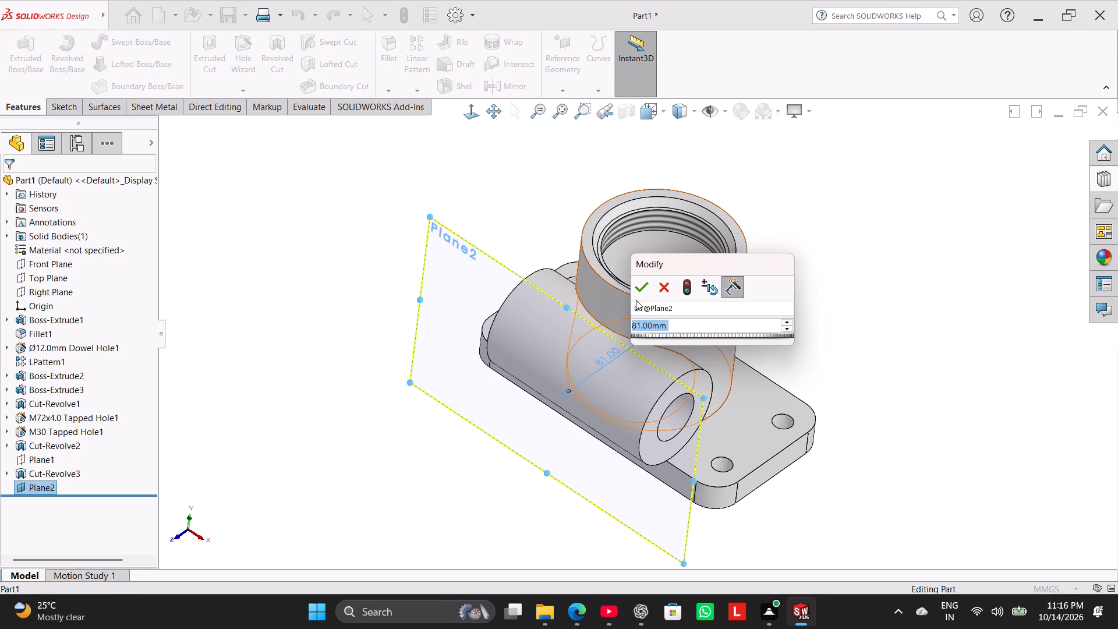
left_click(639, 291)
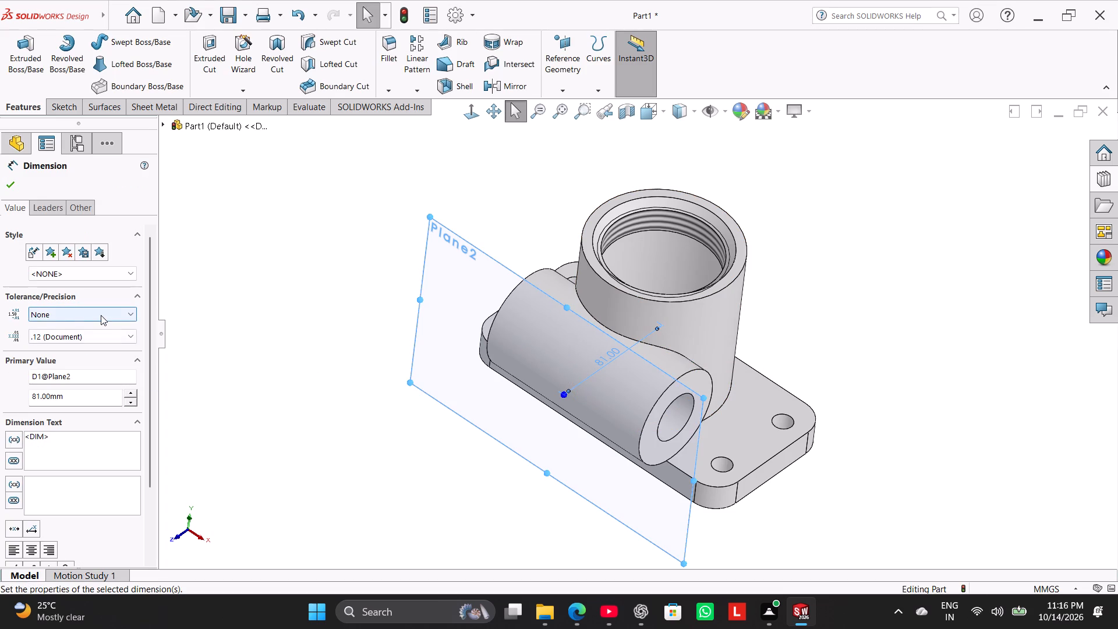
left_click(101, 315)
left_click(102, 365)
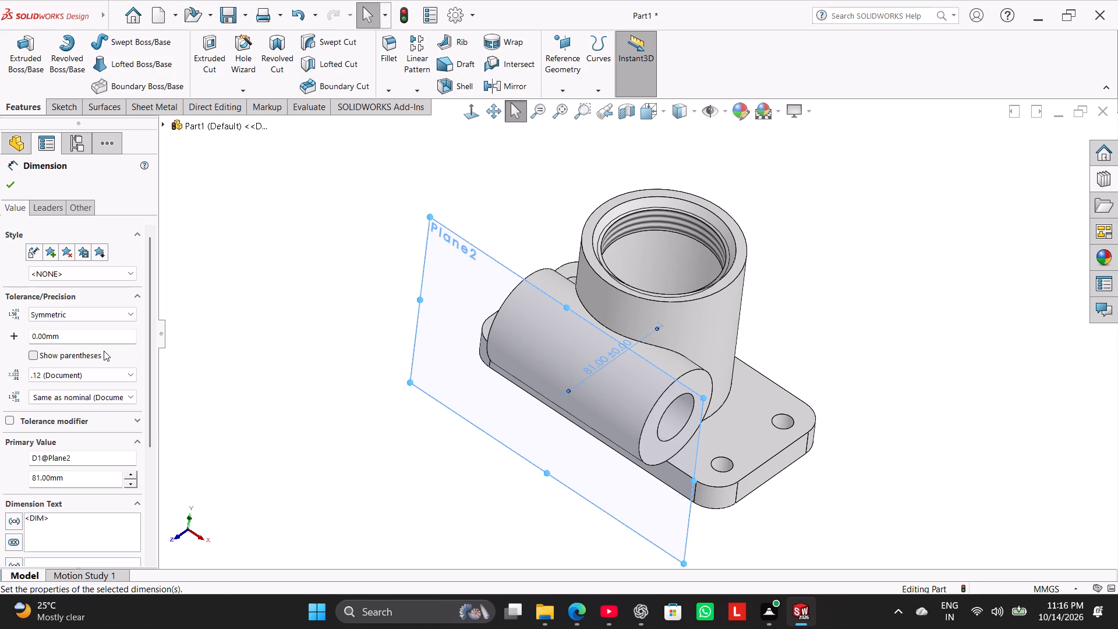
double_click(77, 340)
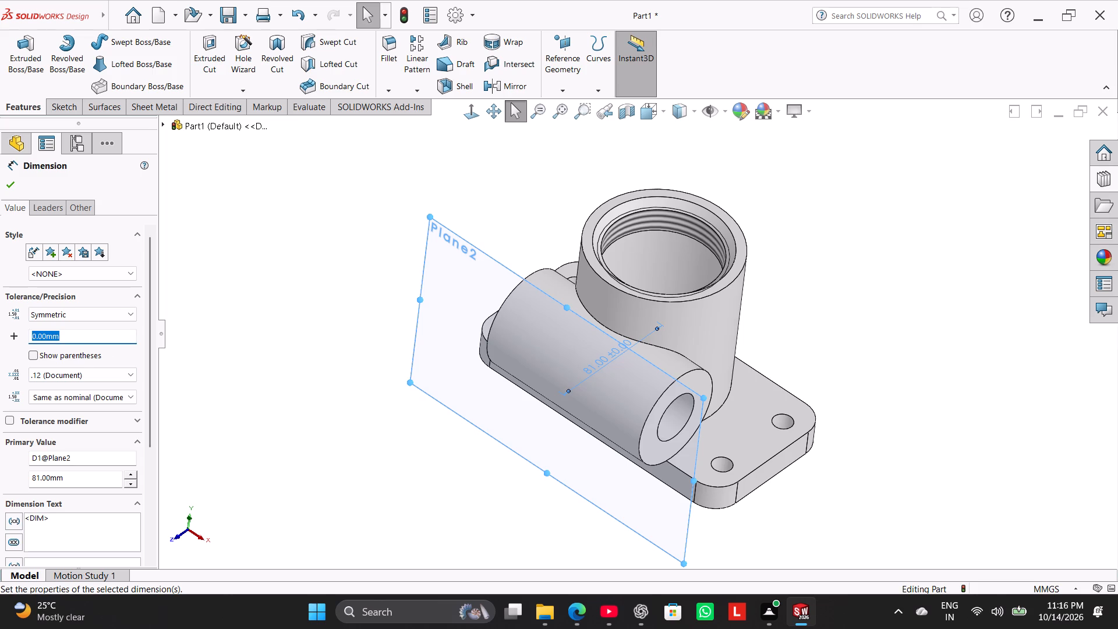
type("0.02")
key("Return")
left_click(6, 188)
left_click(351, 391)
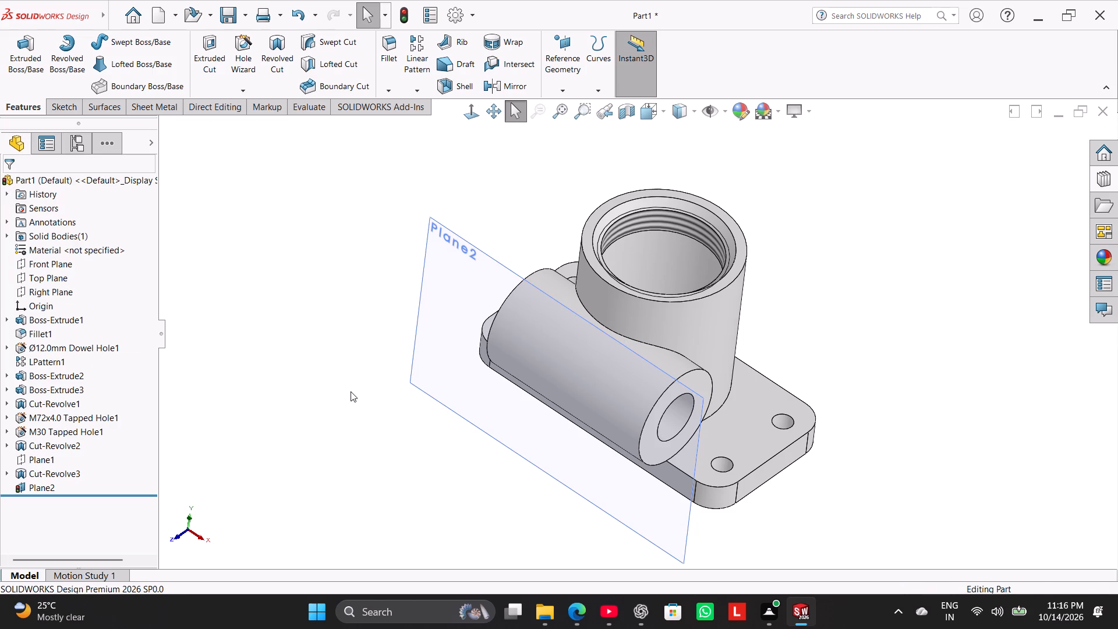
Start a sketch on Plane2 and draw a circle of about 13 mm radius near the middle of the horizontal cylinder.
middle_click_drag(351, 391, 376, 437)
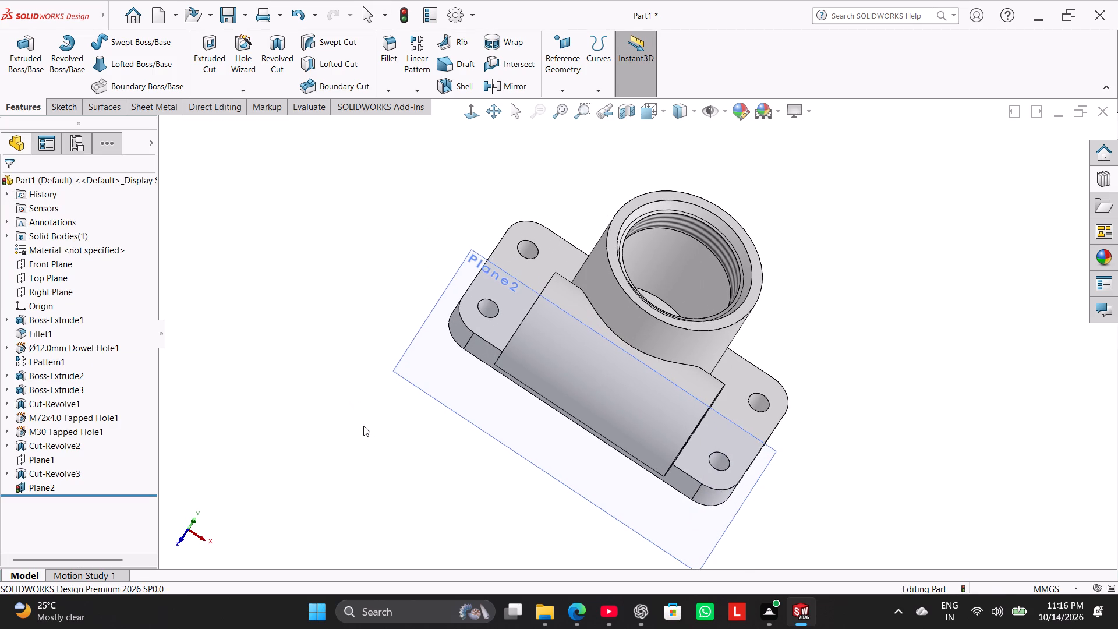
right_click(449, 375)
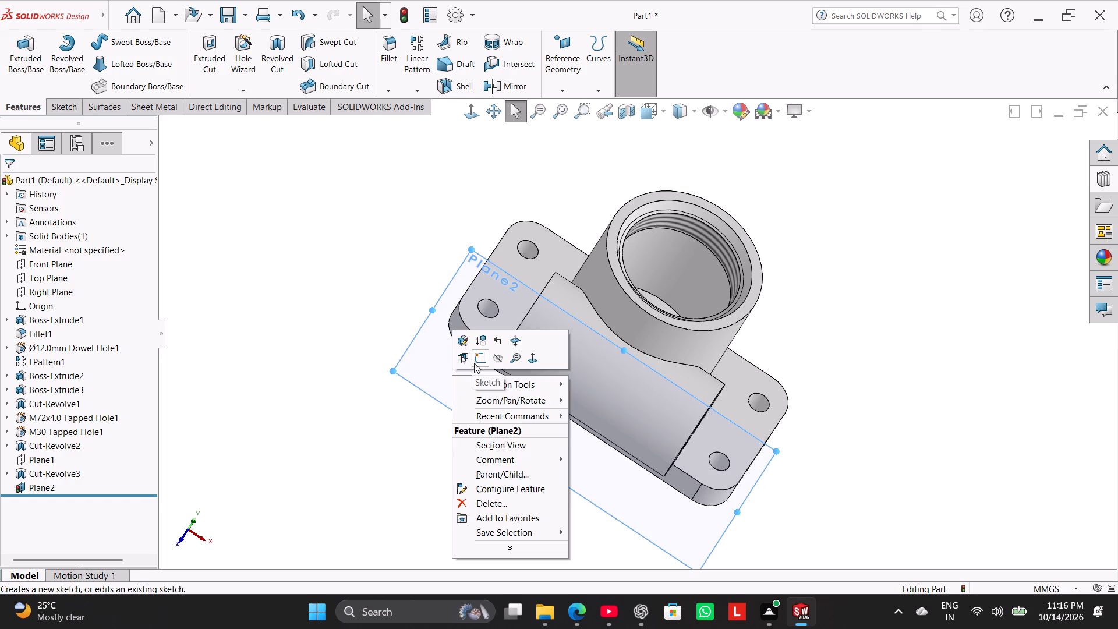
left_click(476, 359)
left_click(337, 380)
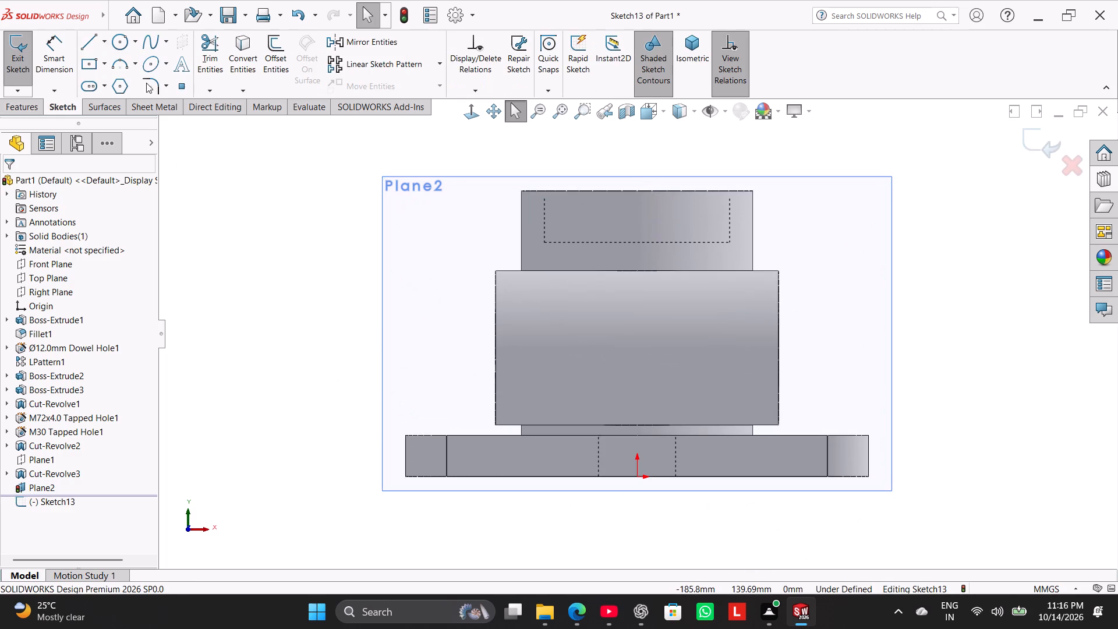
left_click(115, 35)
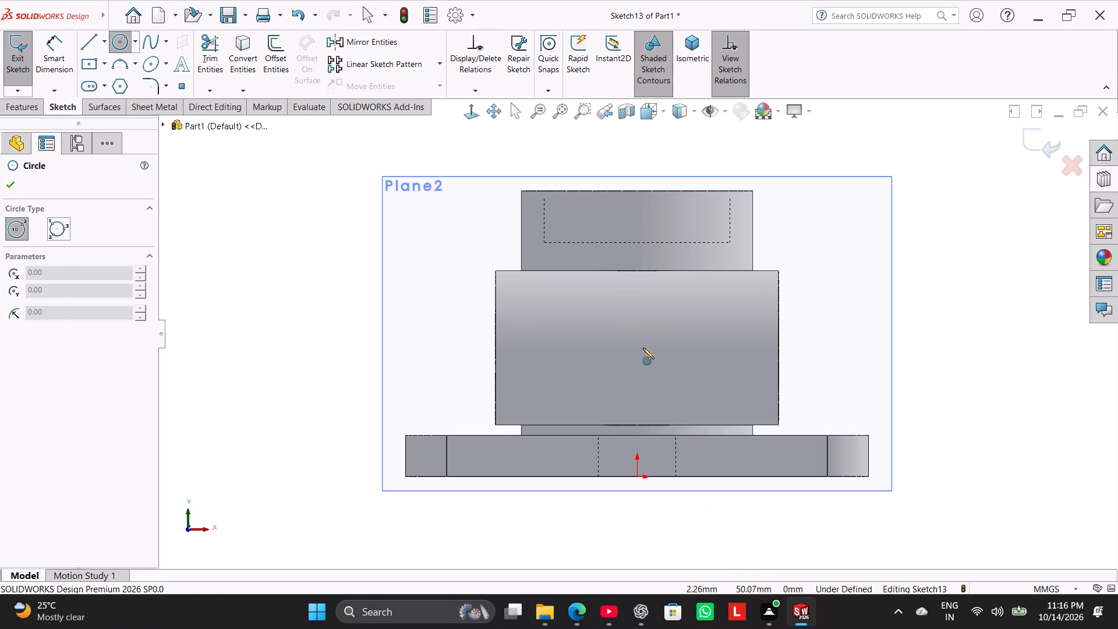
left_click(643, 348)
left_click(664, 374)
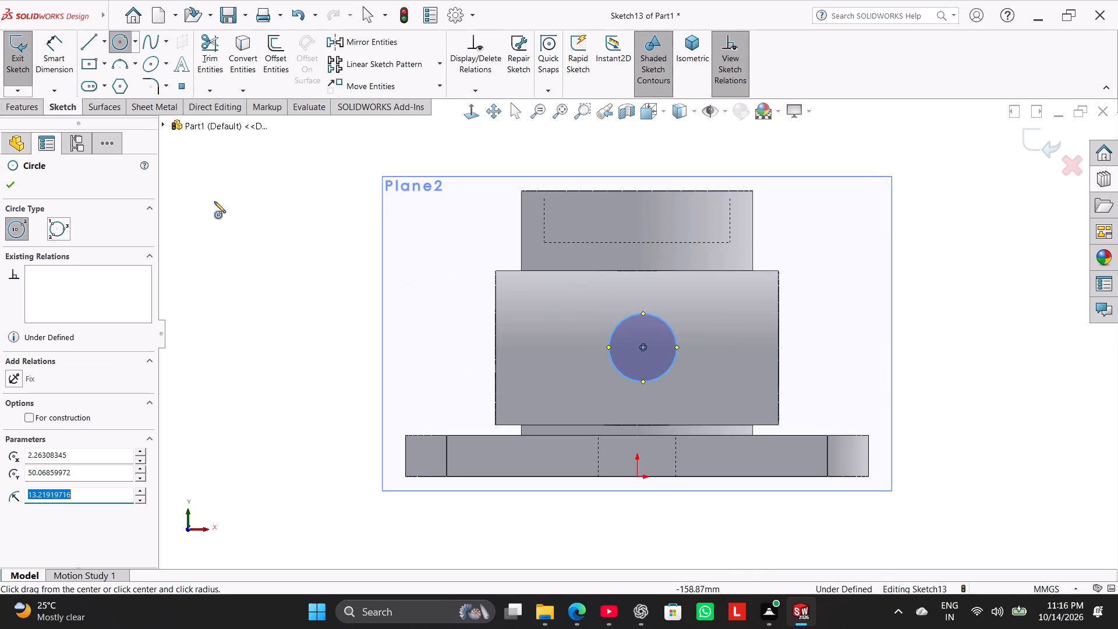
Dimension the circle's diameter to 30 mm.
left_click(63, 51)
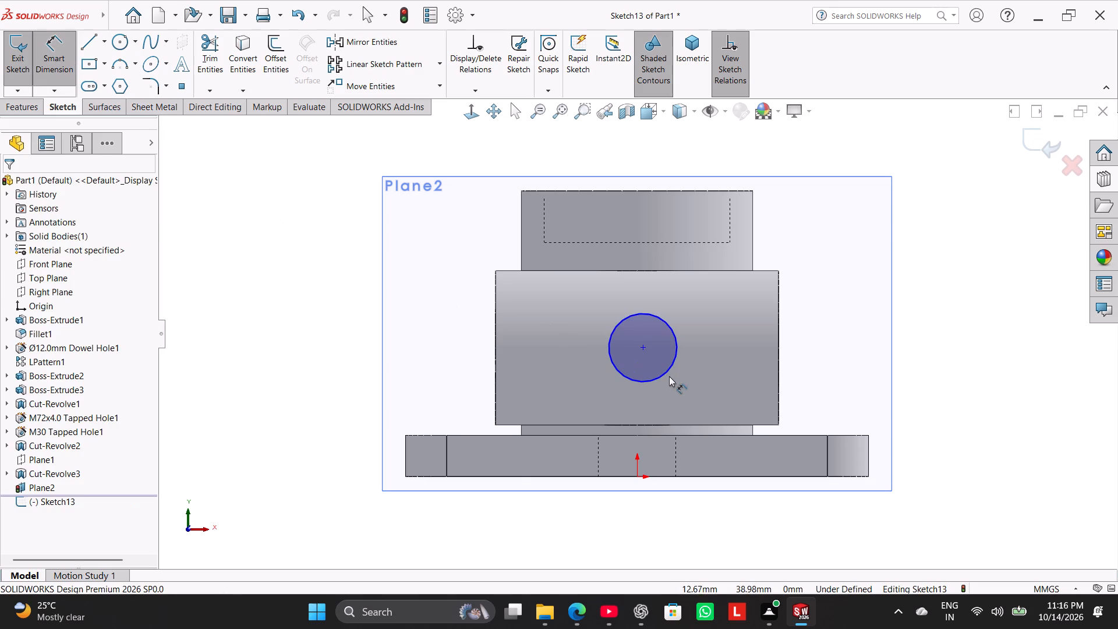
left_click(668, 375)
left_click(717, 390)
type("30")
key("Return")
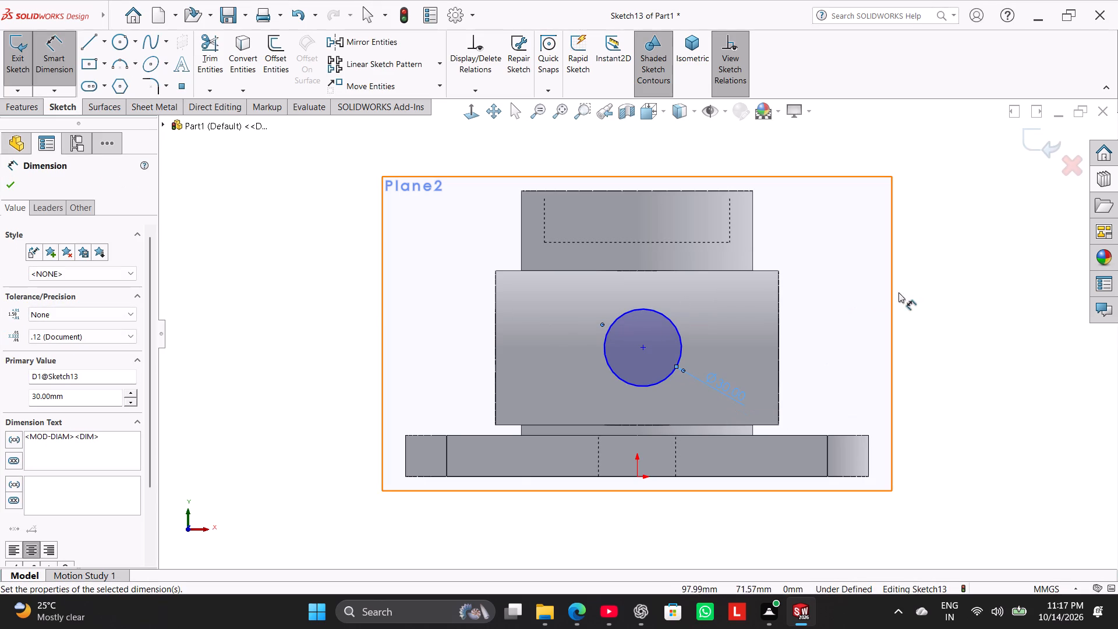
right_click(949, 282)
left_click(968, 321)
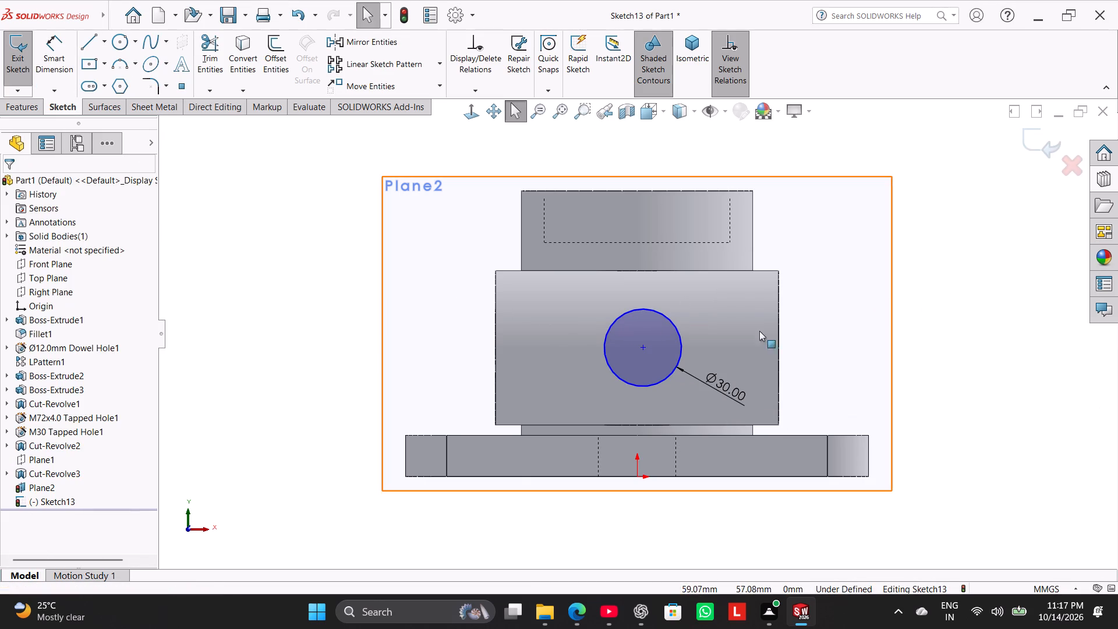
Dimension the vertical distance between the circle's centre and the origin to 50 mm.
left_click(53, 51)
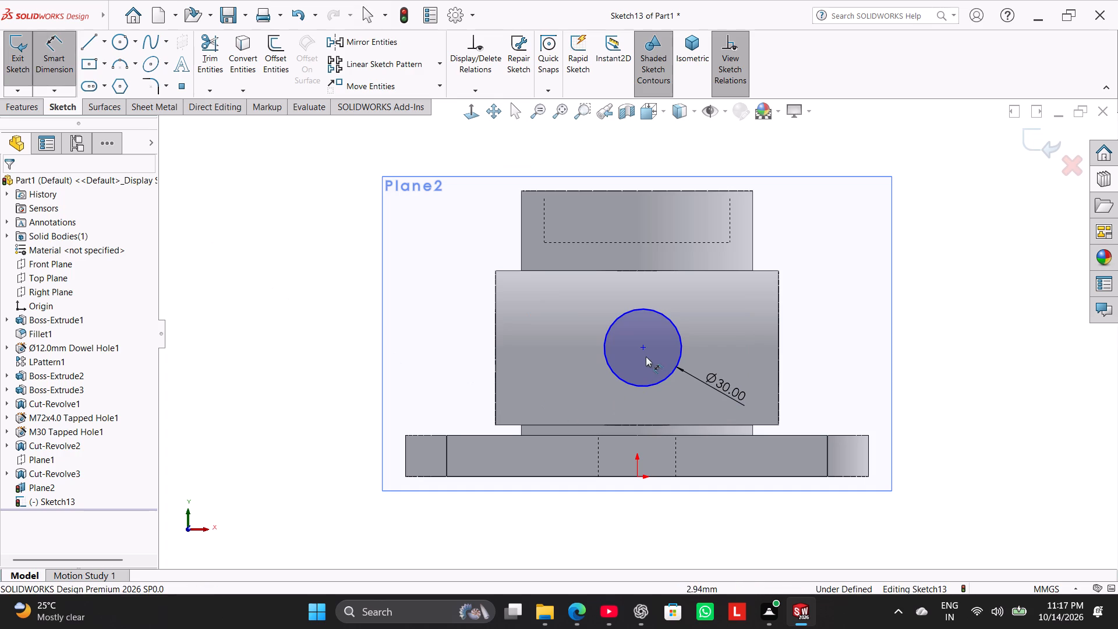
left_click(645, 348)
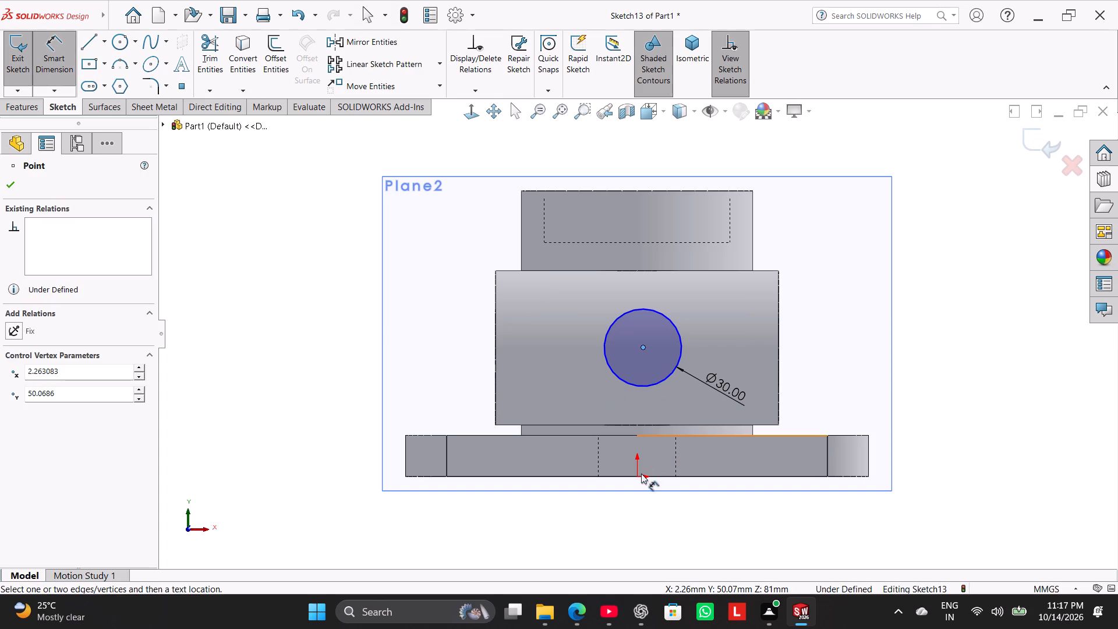
left_click(637, 475)
left_click(925, 397)
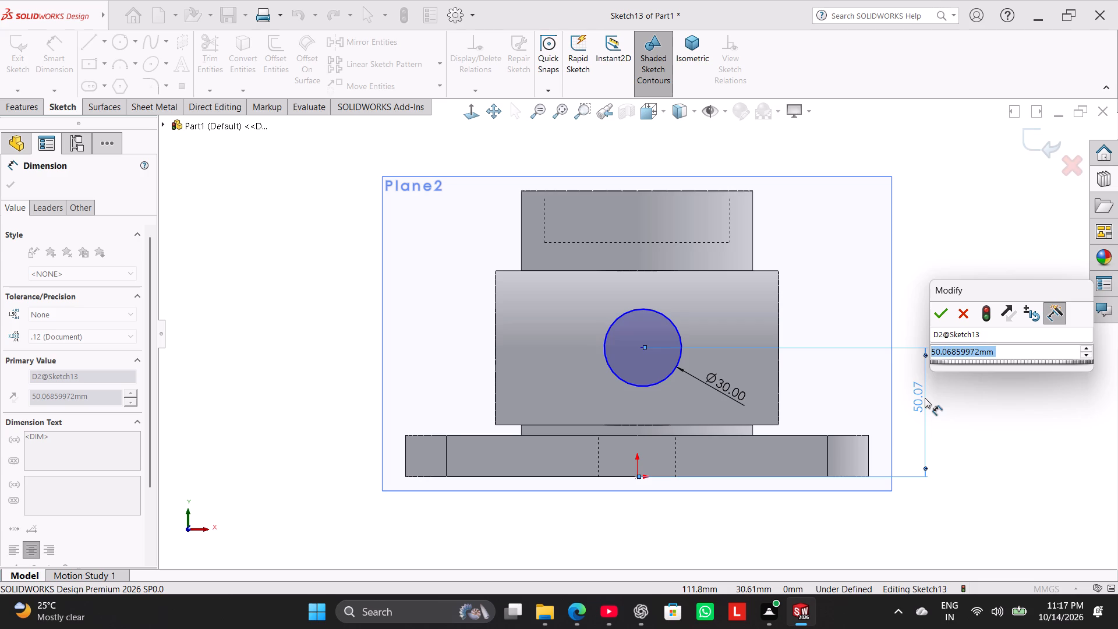
type("50")
key("Return")
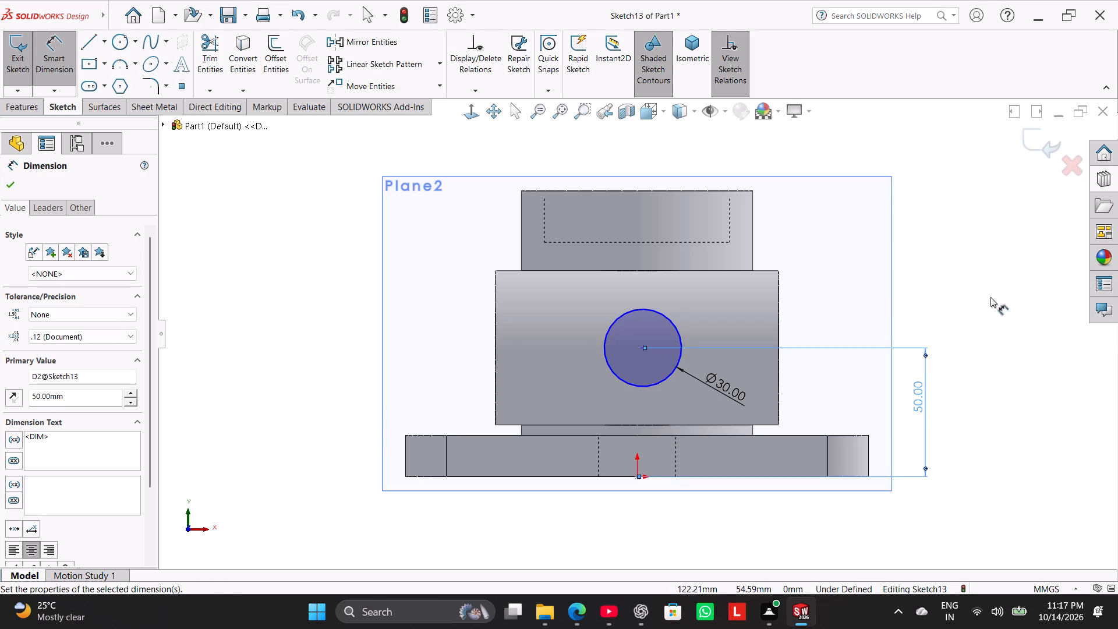
right_click(1004, 284)
left_click(1020, 319)
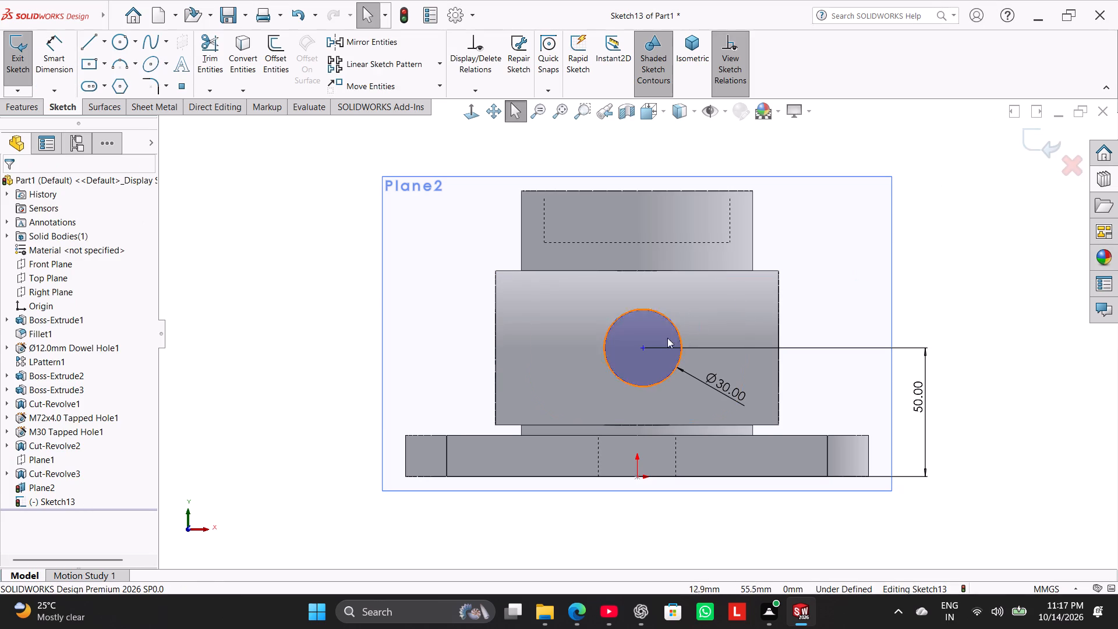
Add a vertical relation between the centre of the 30 mm circle and the origin.
left_click(640, 348, "ctrl")
left_click(635, 478, "ctrl")
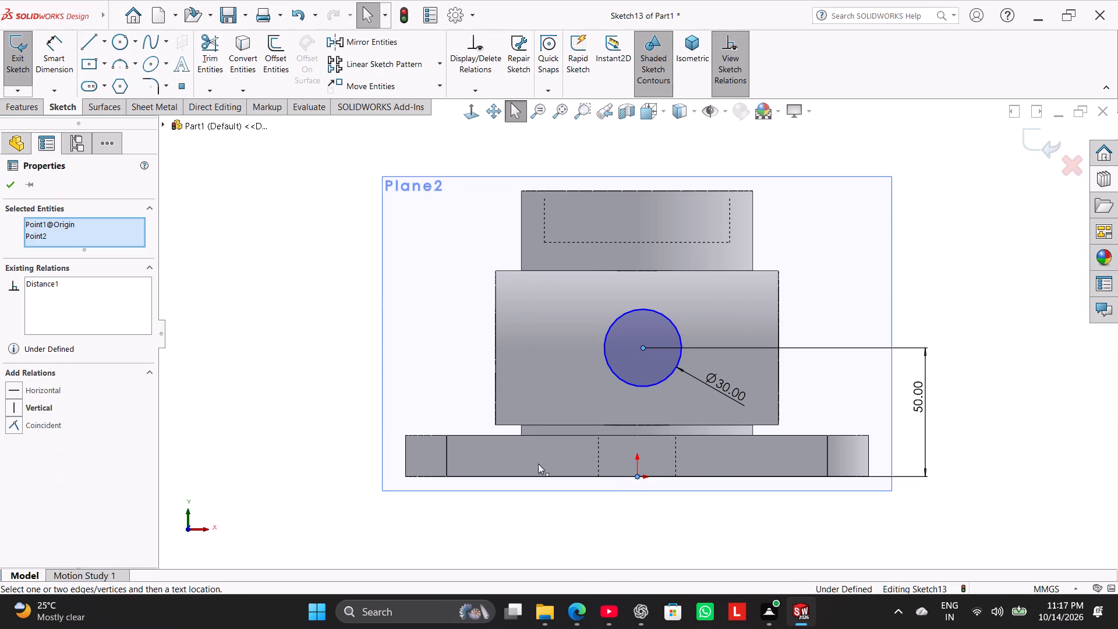
left_click(23, 404)
left_click(252, 347)
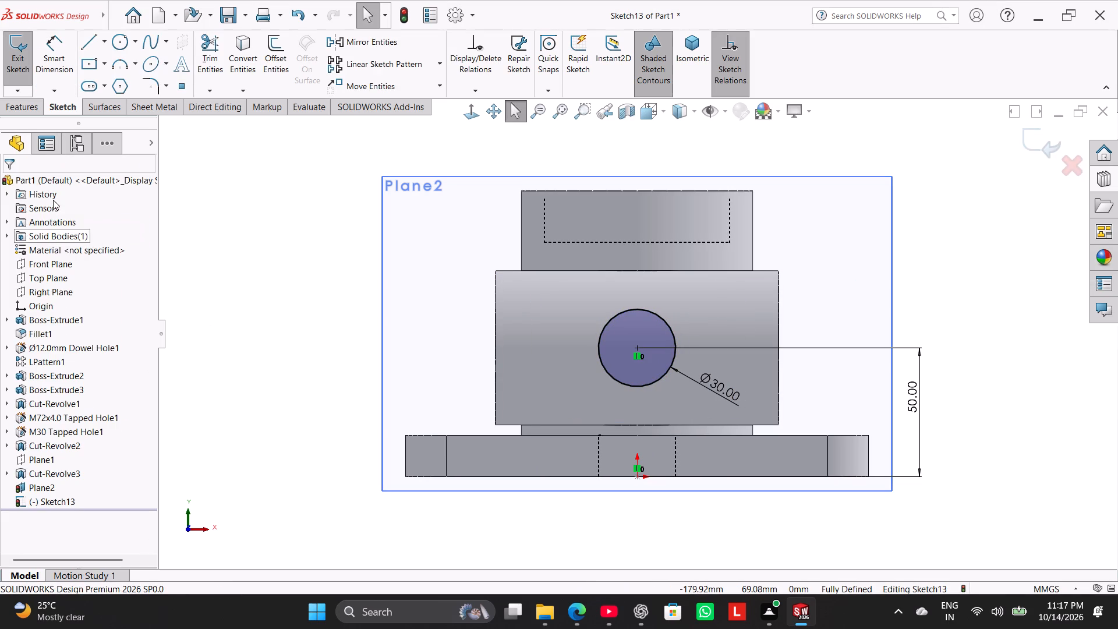
Extrude the 30 mm circle as a boss from Plane2 toward the horizontal cylinder, with direction reversed and end condition Up To Next.
left_click(20, 114)
left_click(22, 68)
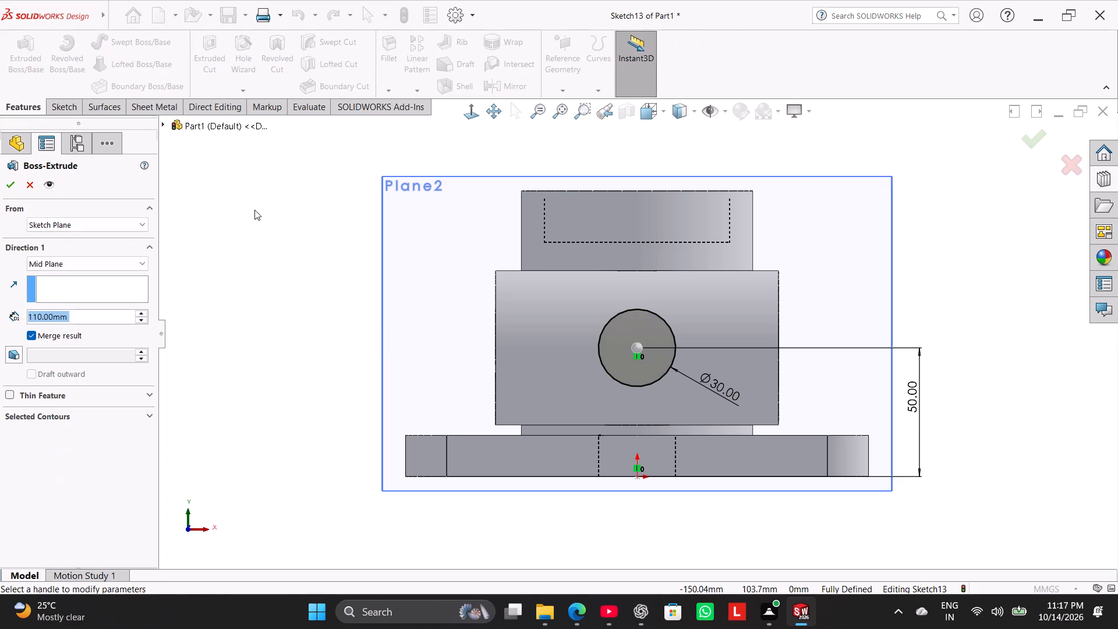
middle_click_drag(271, 211, 240, 287)
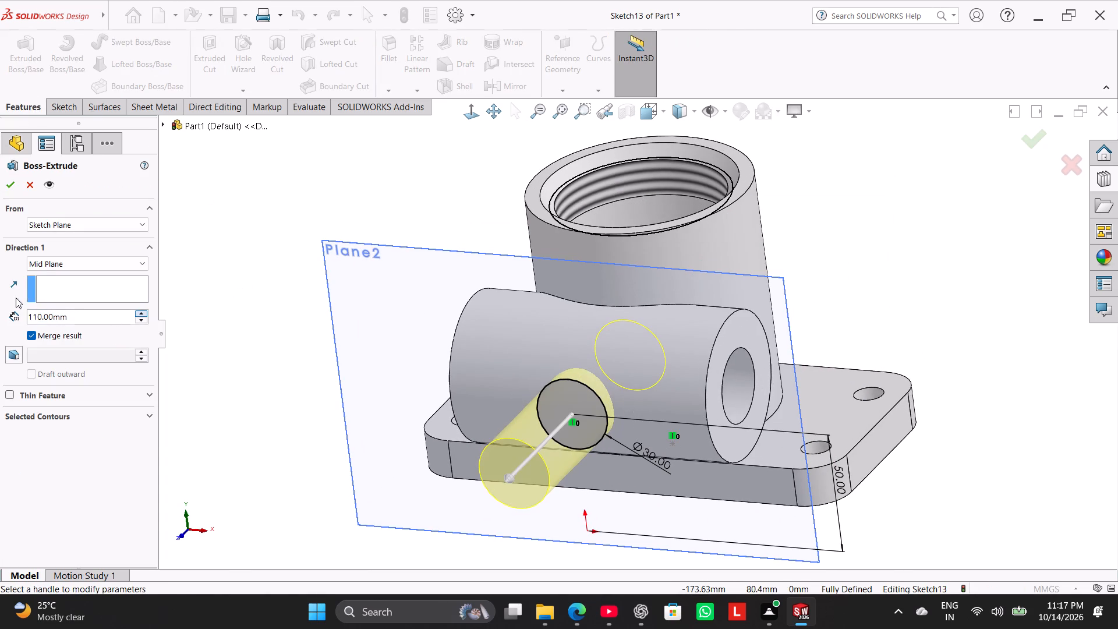
left_click(57, 266)
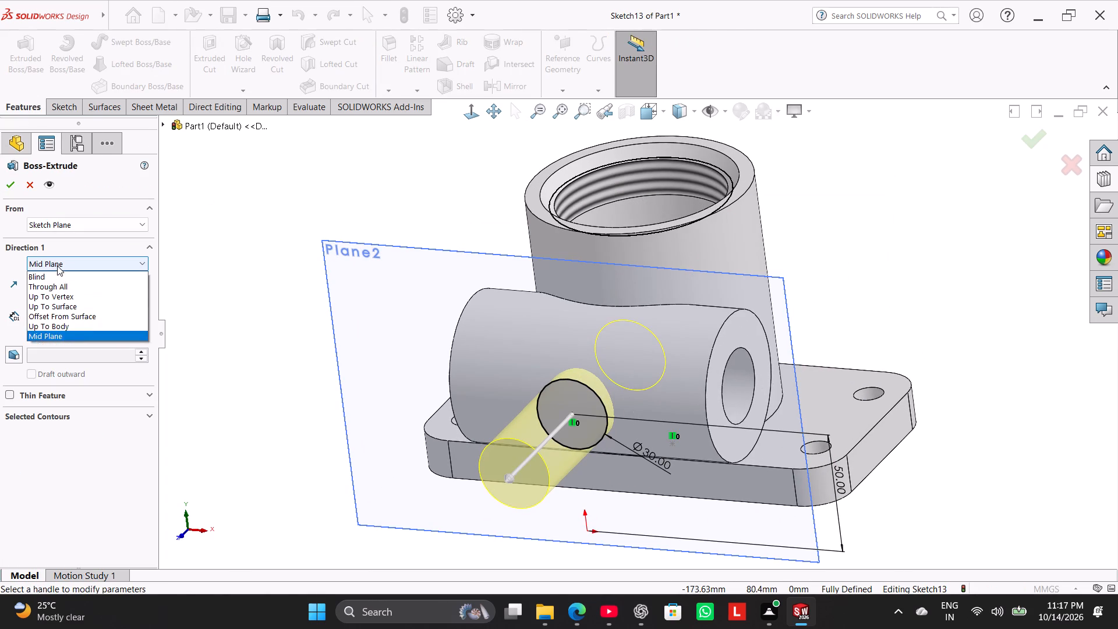
left_click(66, 278)
left_click(17, 265)
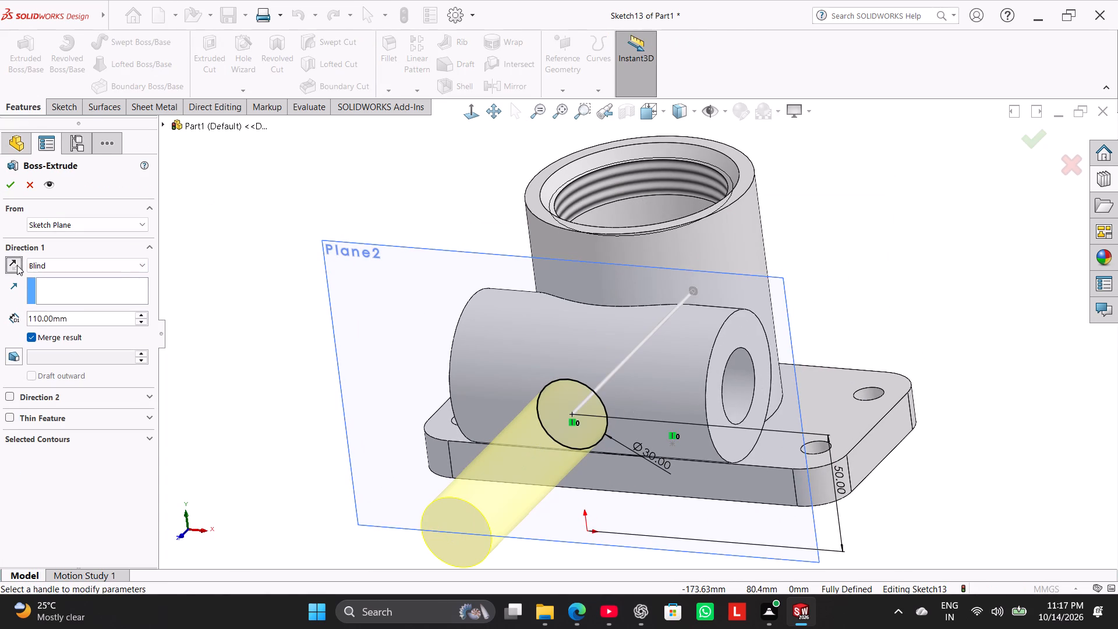
left_click(55, 268)
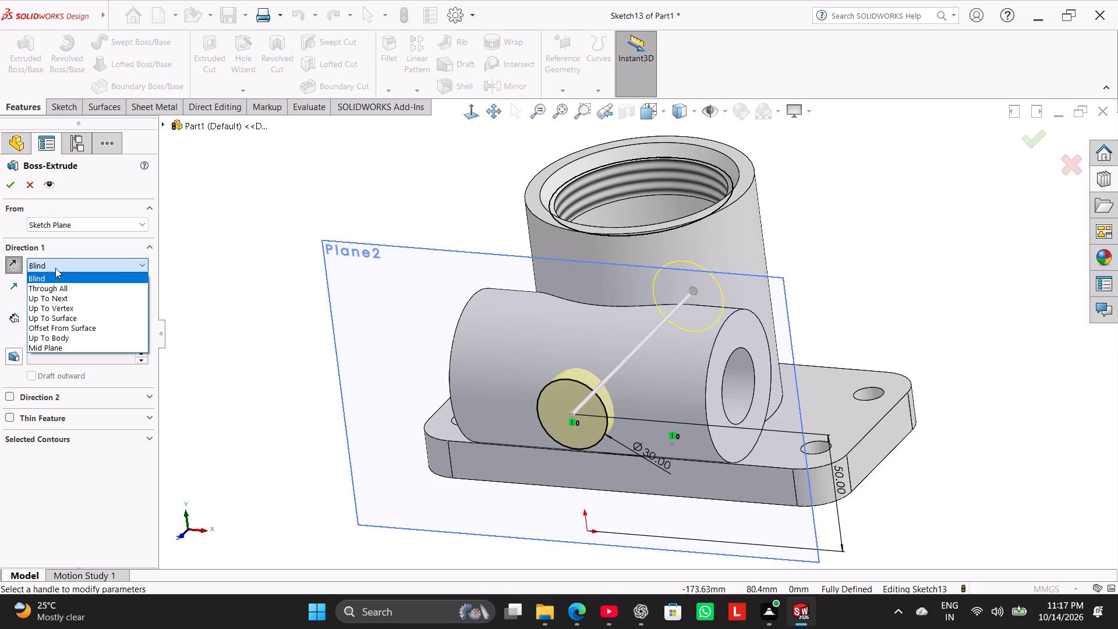
left_click(72, 295)
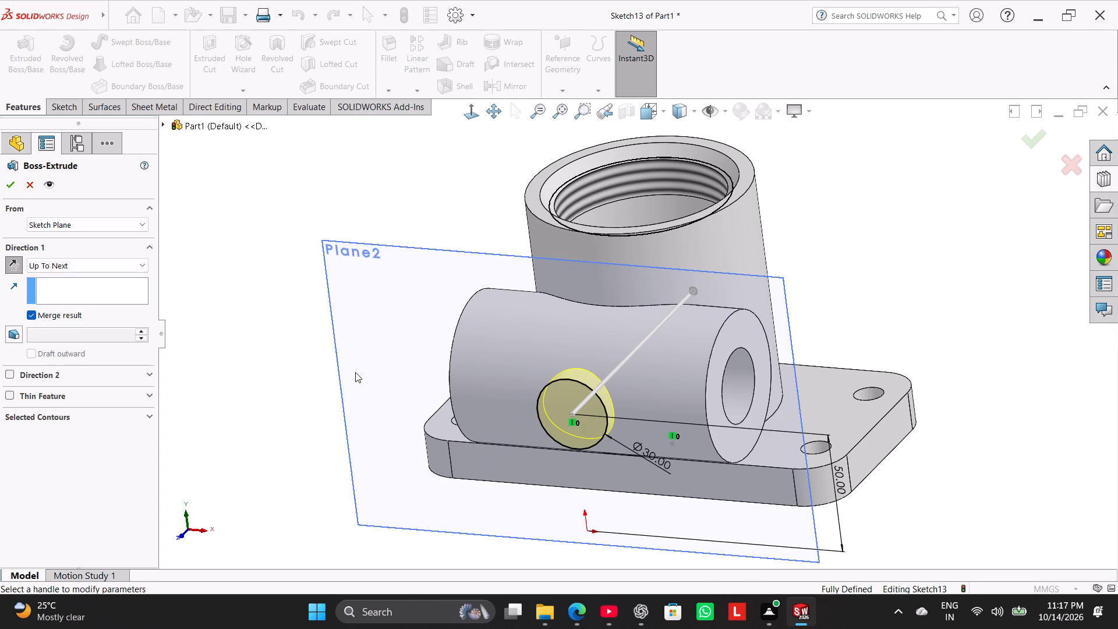
middle_click_drag(344, 383, 328, 451)
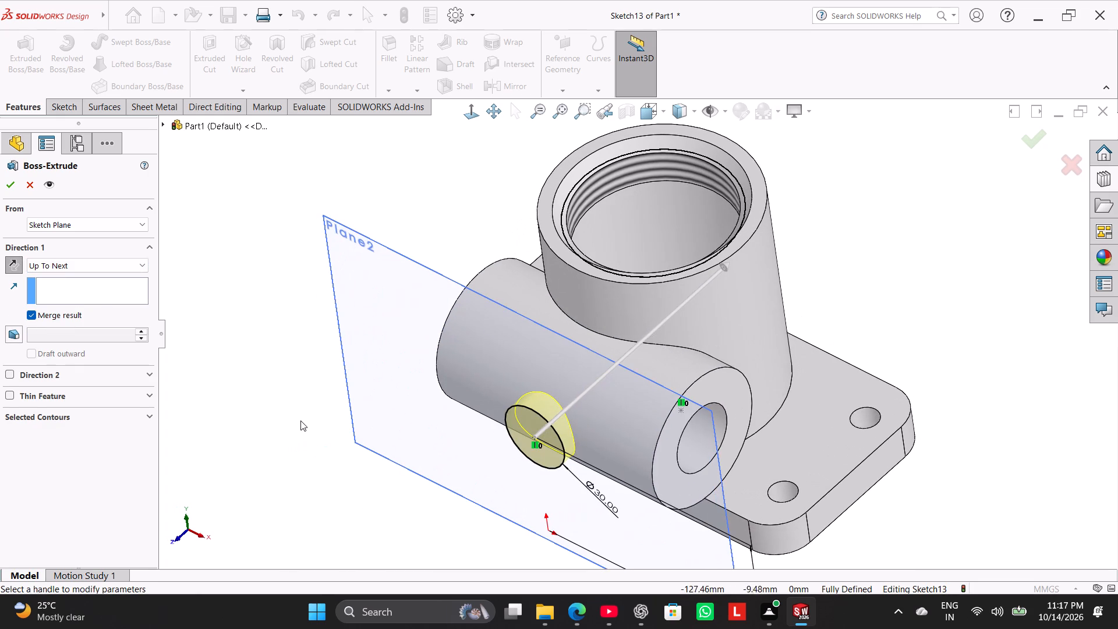
scroll(305, 397, "up", 1)
middle_click_drag(314, 397, 333, 410)
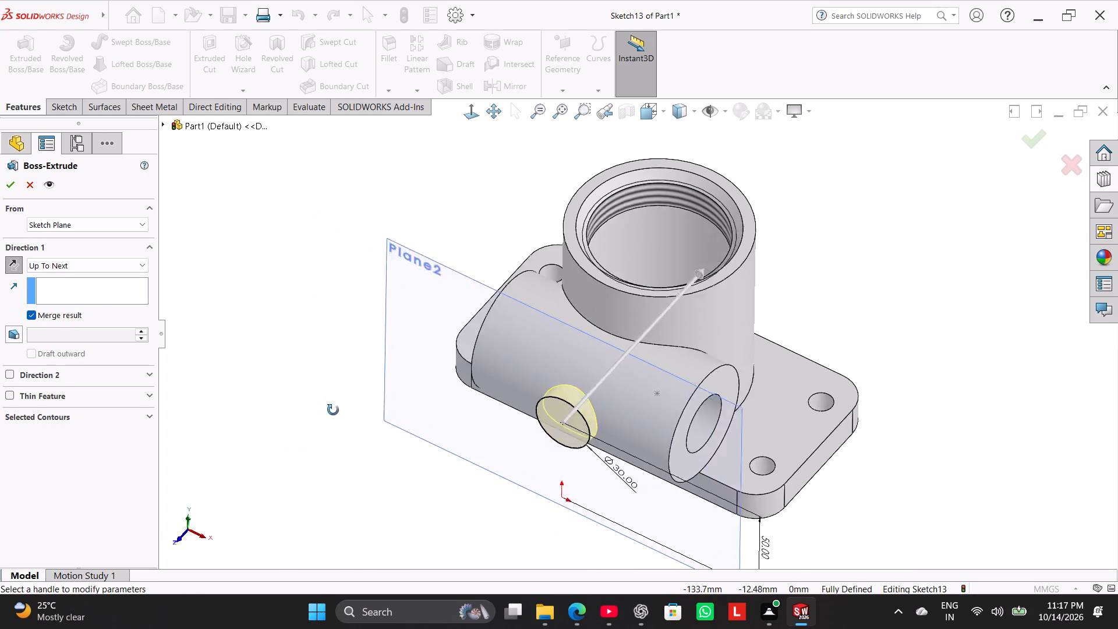
middle_click_drag(333, 410, 342, 376)
scroll(407, 435, "up", 1)
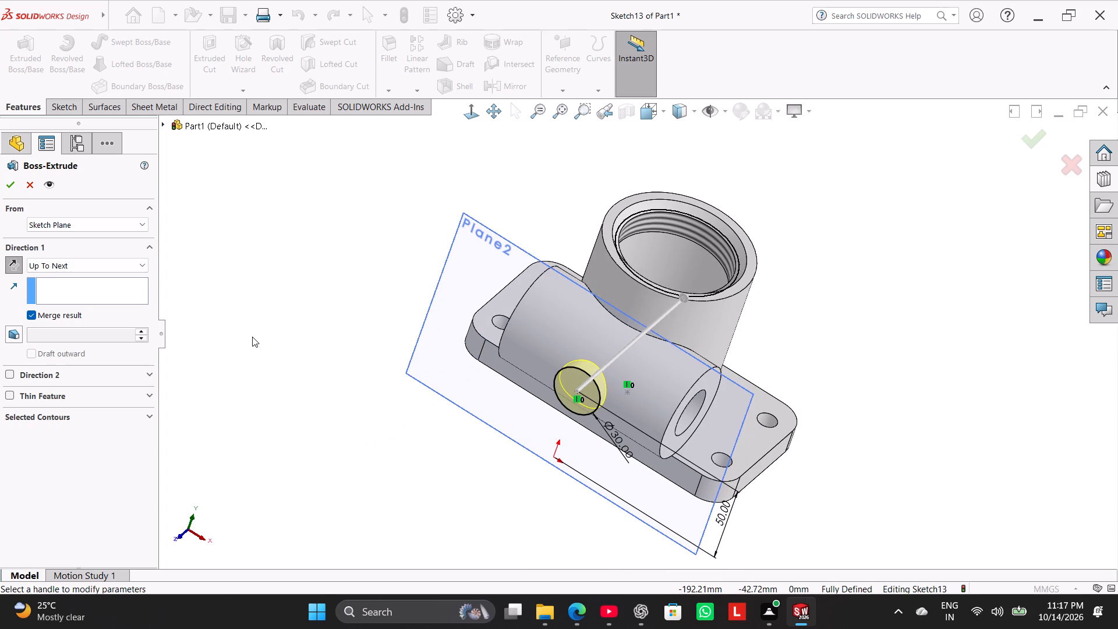
right_click(480, 268)
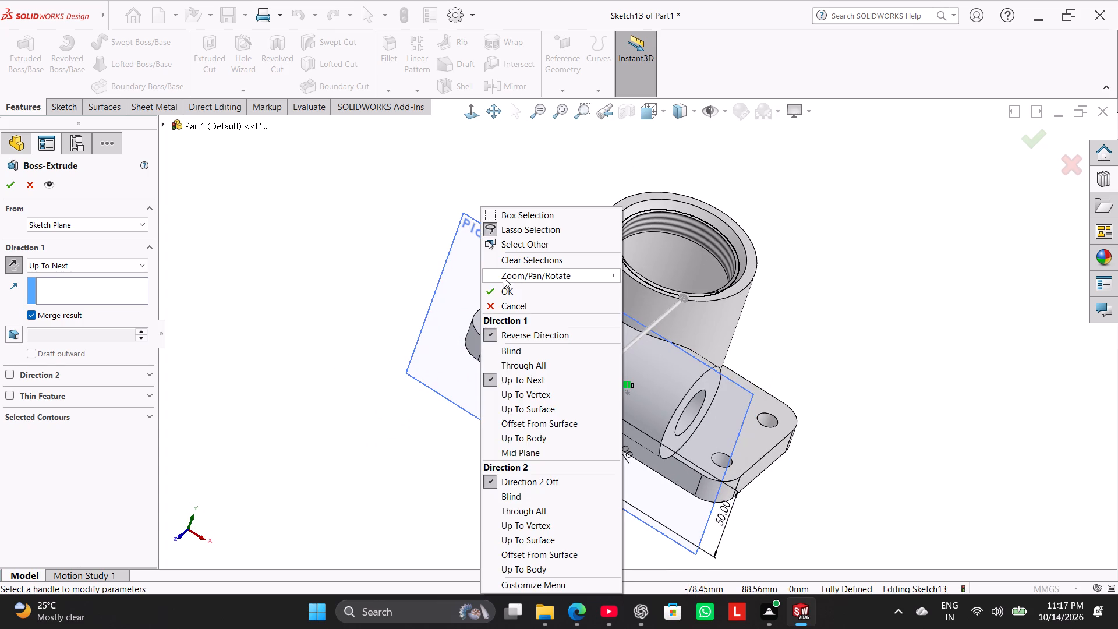
left_click(339, 273)
left_click(14, 186)
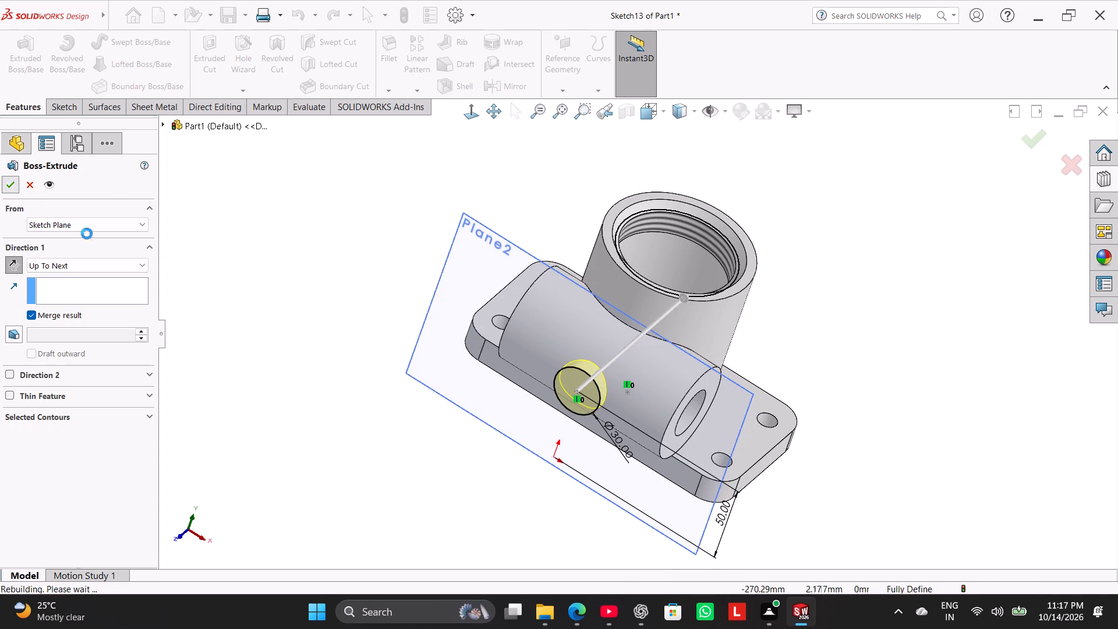
Hide Plane2.
right_click(465, 275)
left_click(514, 259)
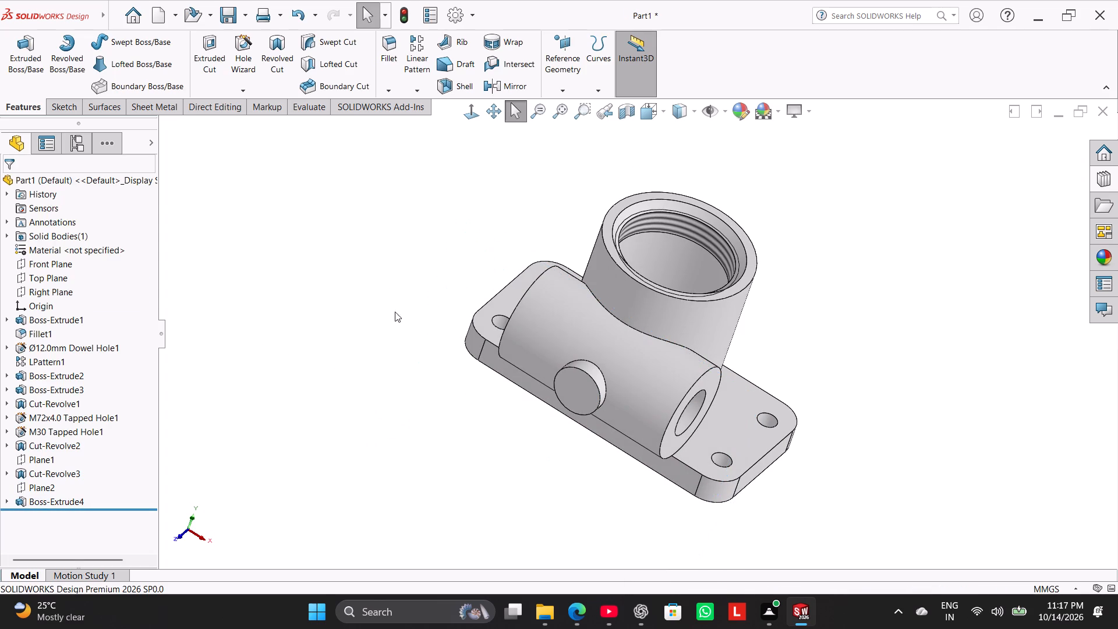
left_click(319, 327)
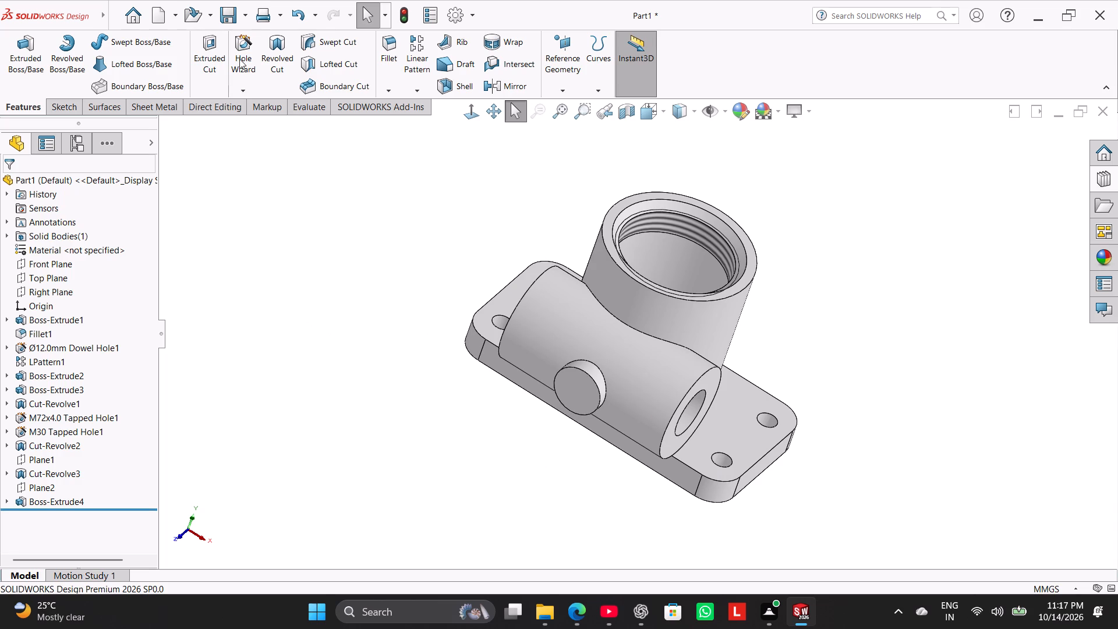
Set up a Hole Wizard ISO tapped hole of size M10 with end condition Up To Next.
left_click(239, 59)
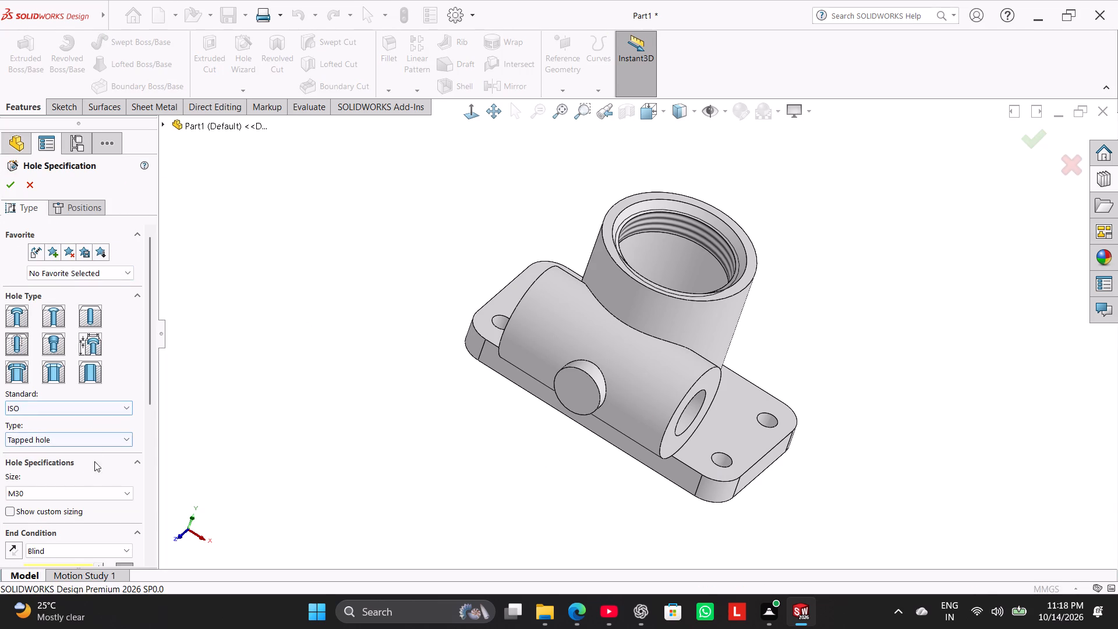
left_click(91, 492)
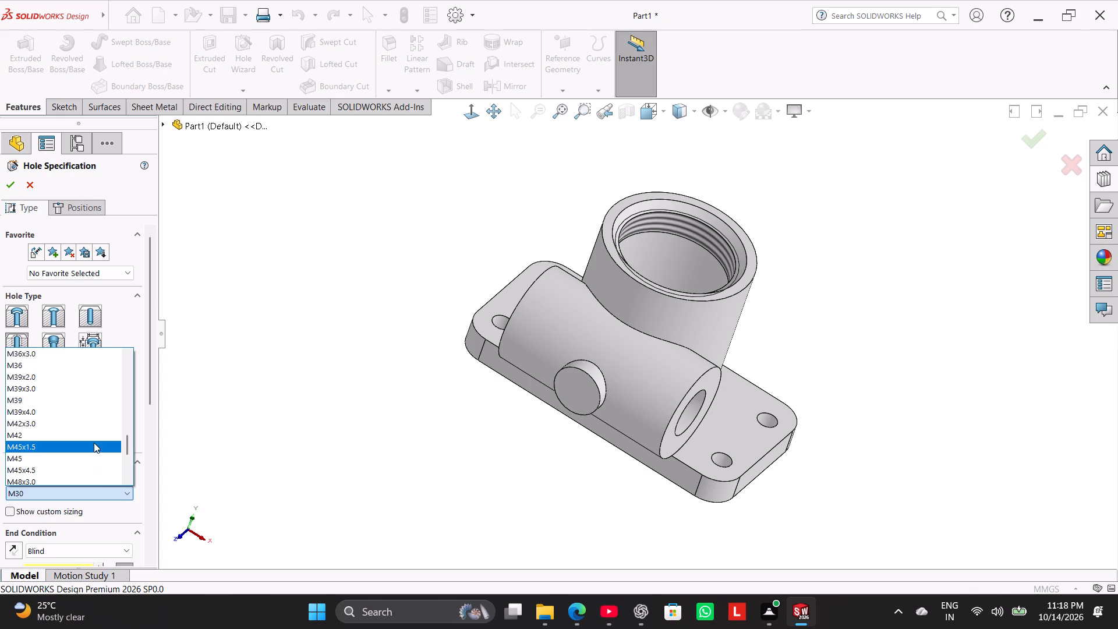
scroll(94, 443, "up", 5)
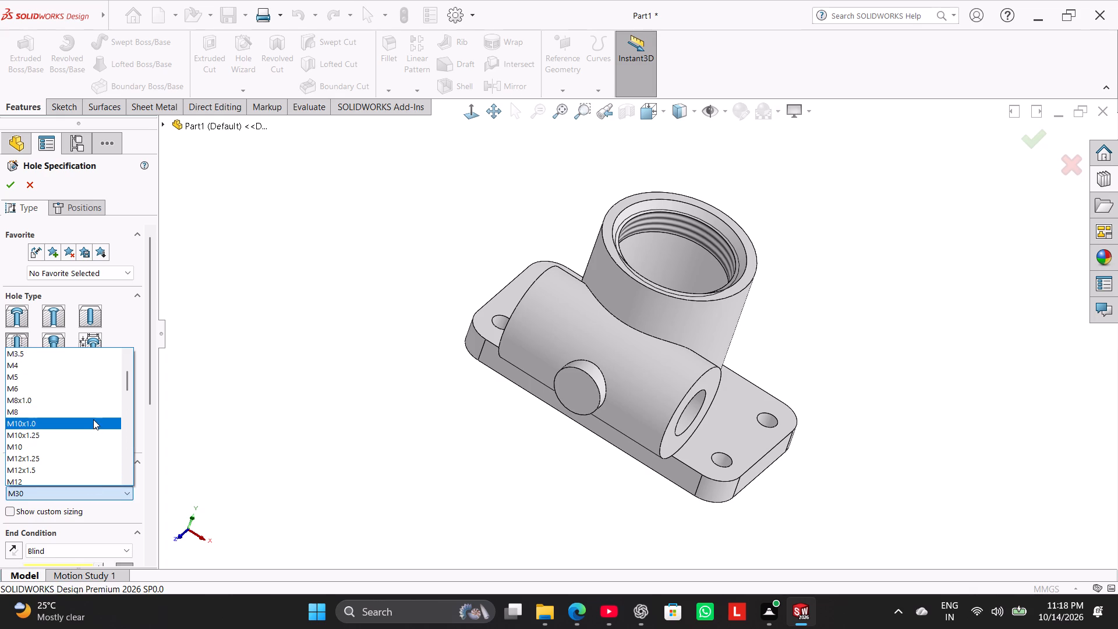
left_click(94, 445)
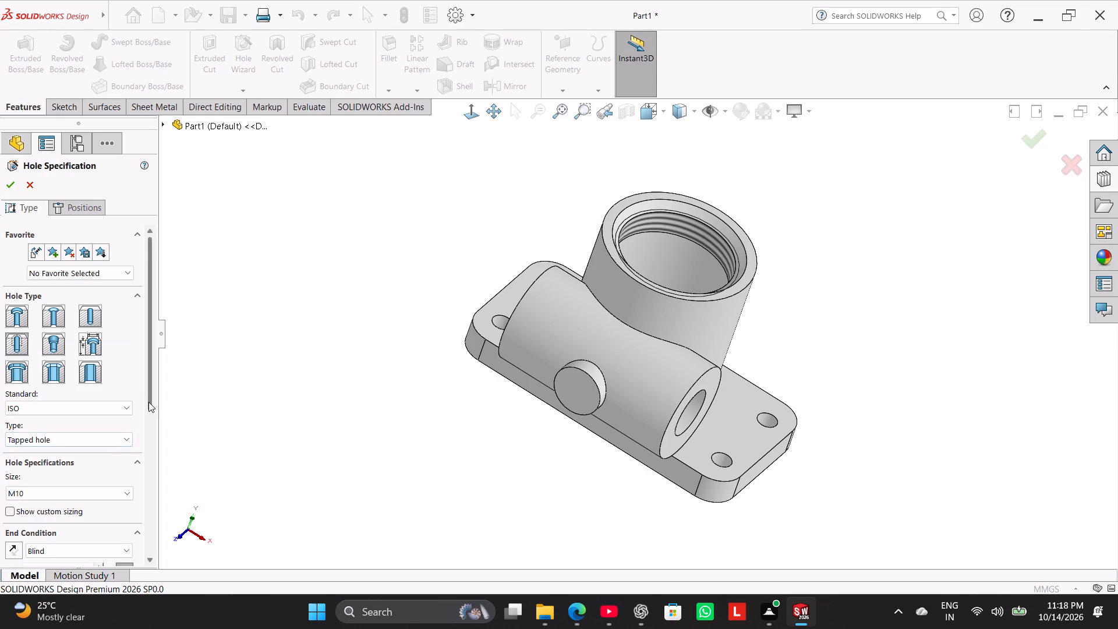
left_click_drag(148, 402, 149, 436)
left_click(87, 480)
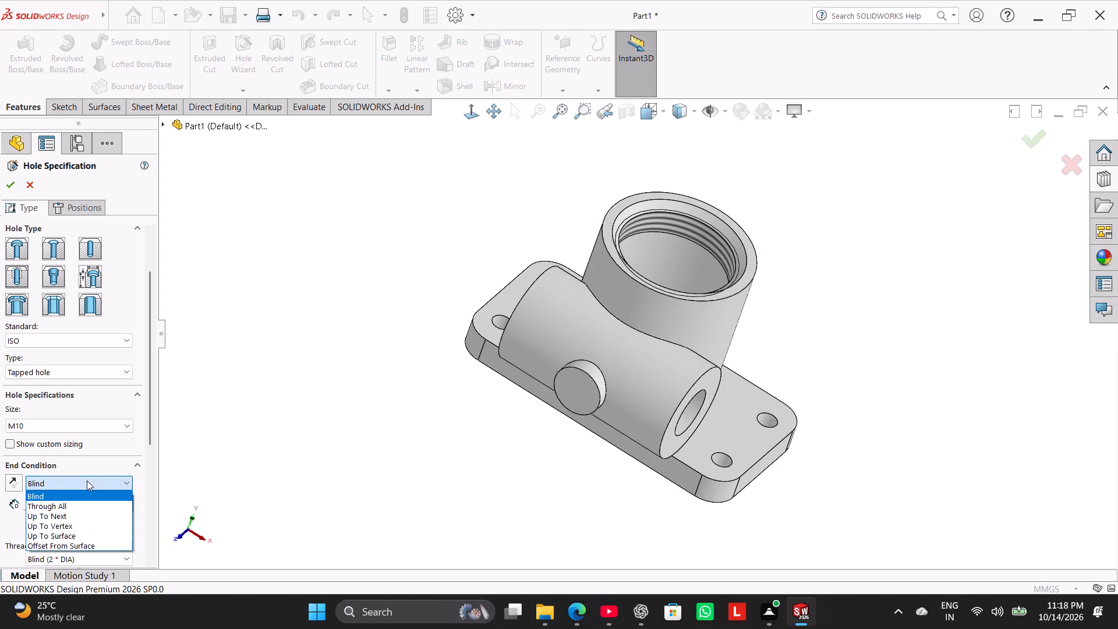
left_click(93, 514)
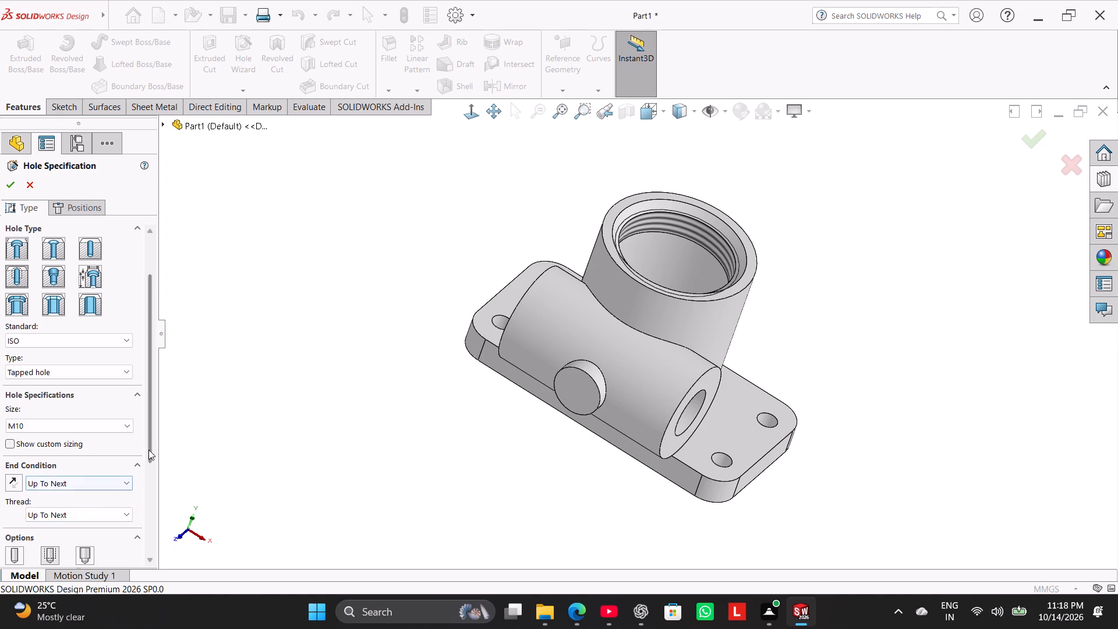
left_click_drag(148, 436, 144, 470)
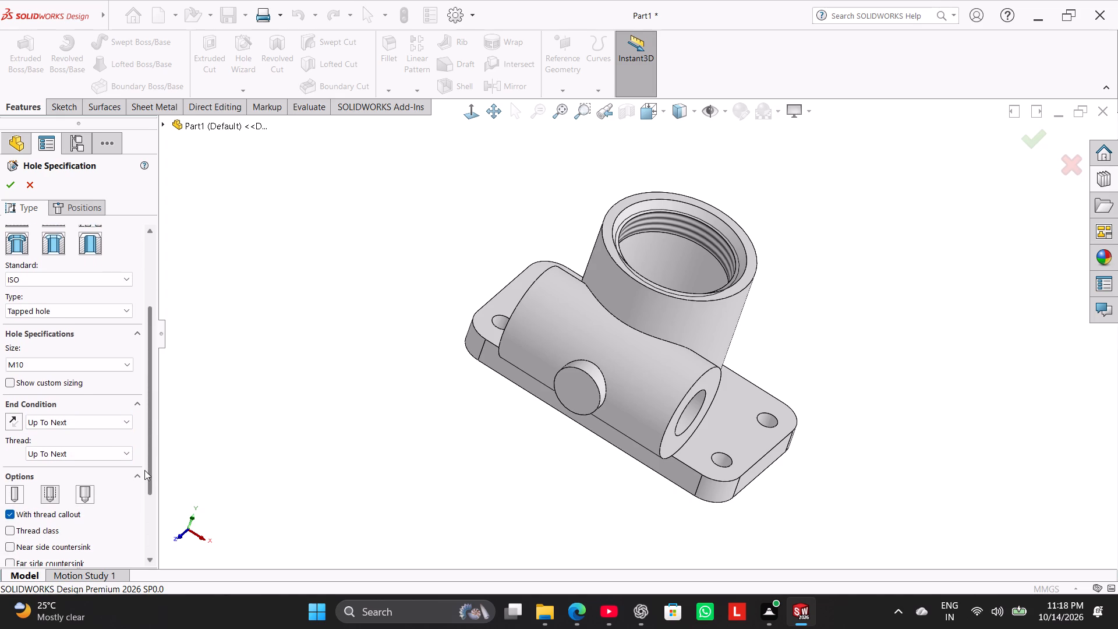
left_click_drag(144, 470, 144, 472)
Place the M10 tapped hole at the centre of the small round side boss's flat face and finish it.
left_click(80, 214)
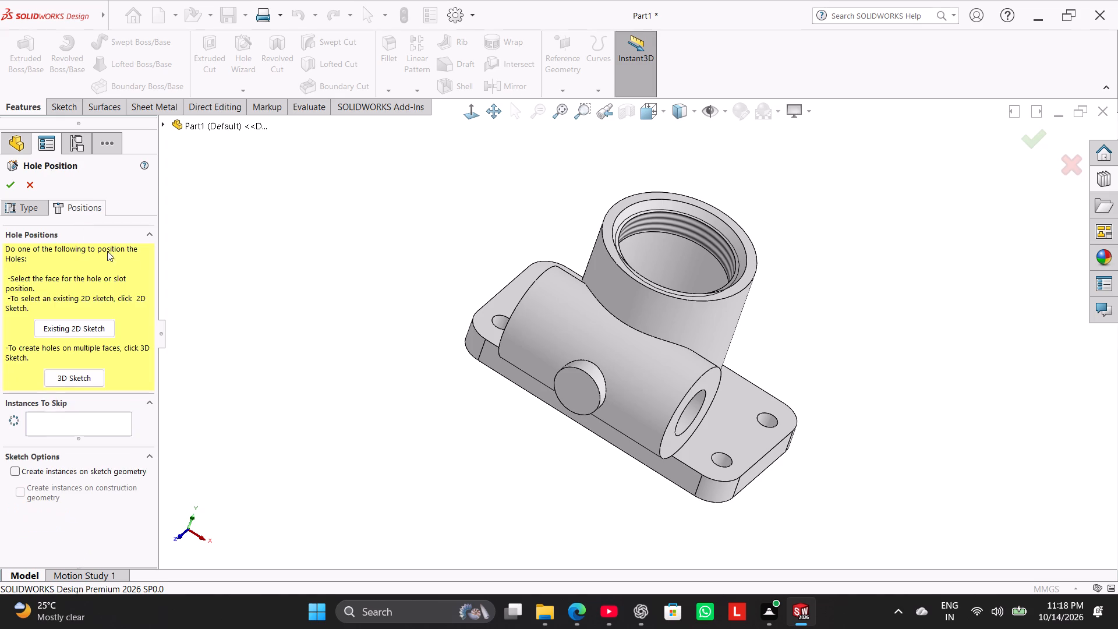
left_click(574, 383)
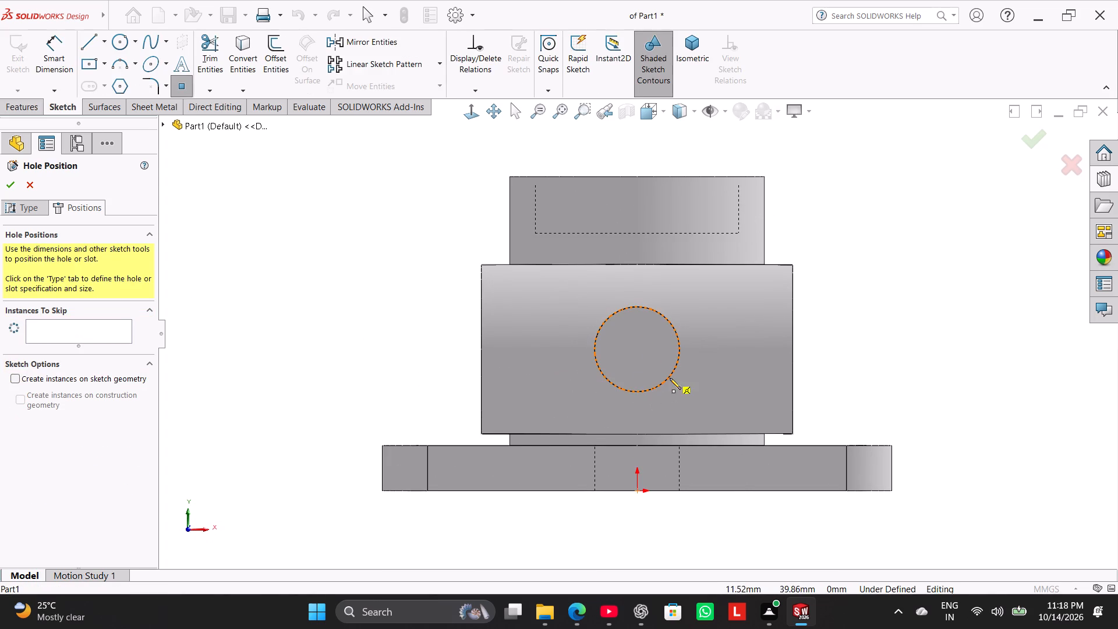
left_click(638, 351)
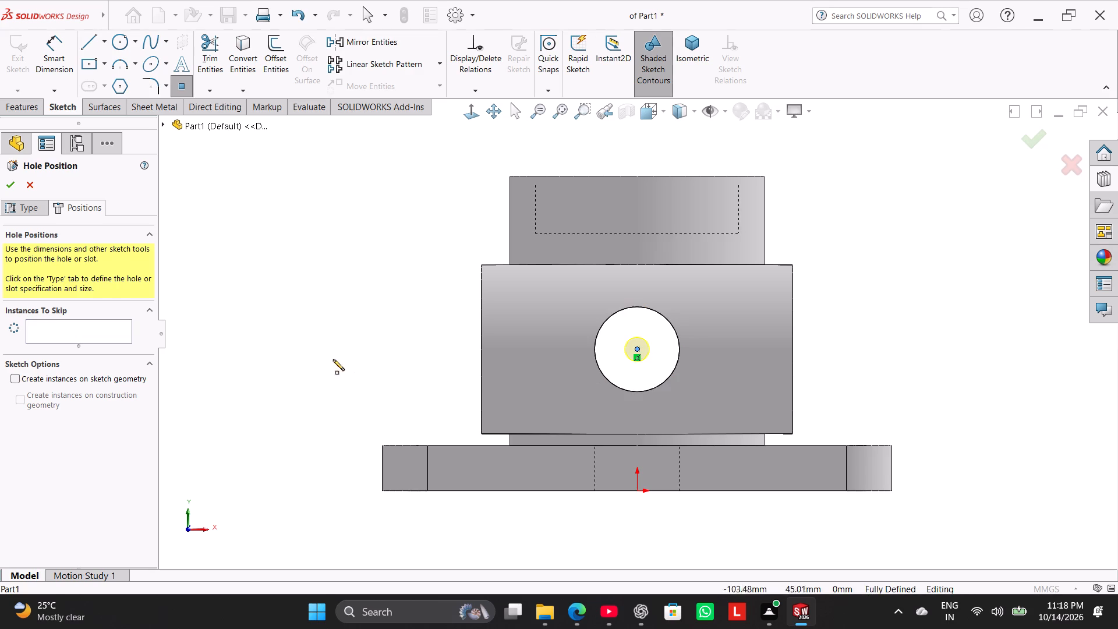
left_click(15, 185)
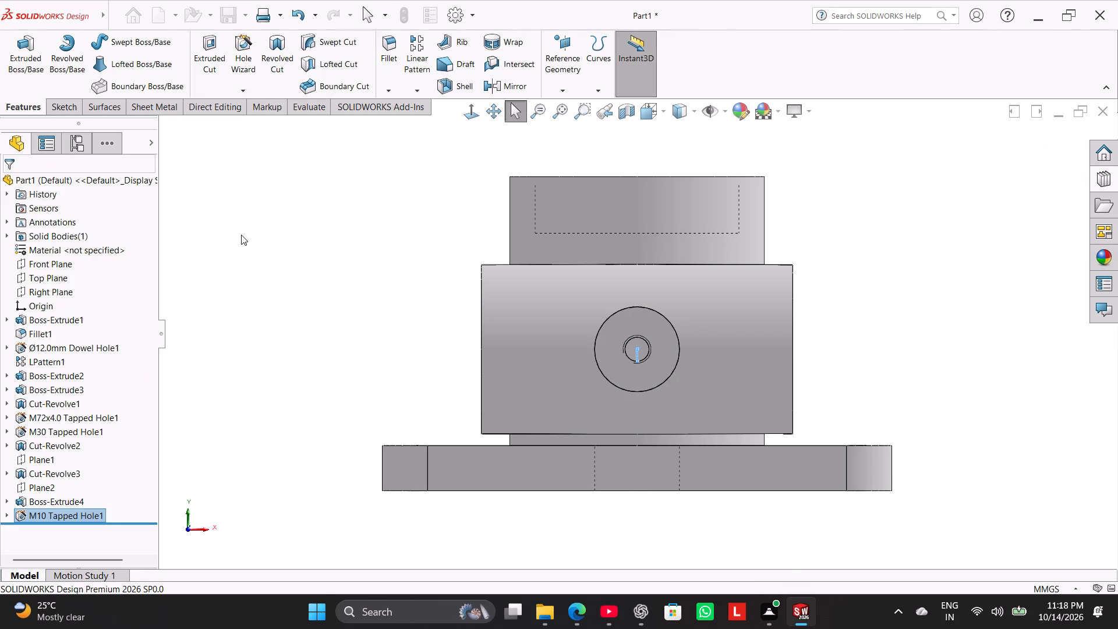
left_click(283, 243)
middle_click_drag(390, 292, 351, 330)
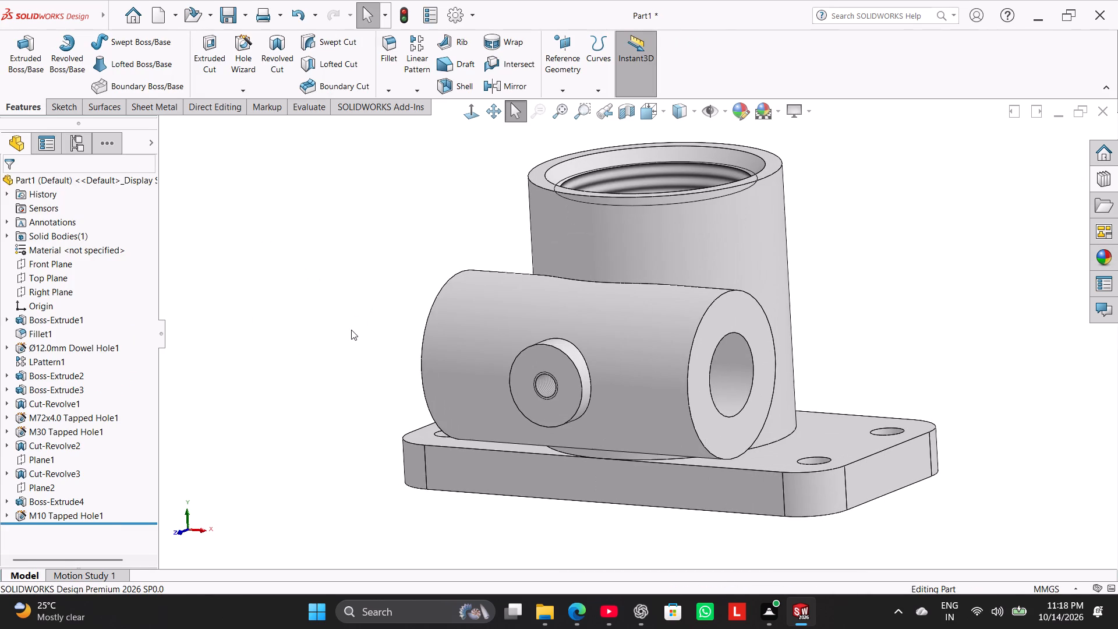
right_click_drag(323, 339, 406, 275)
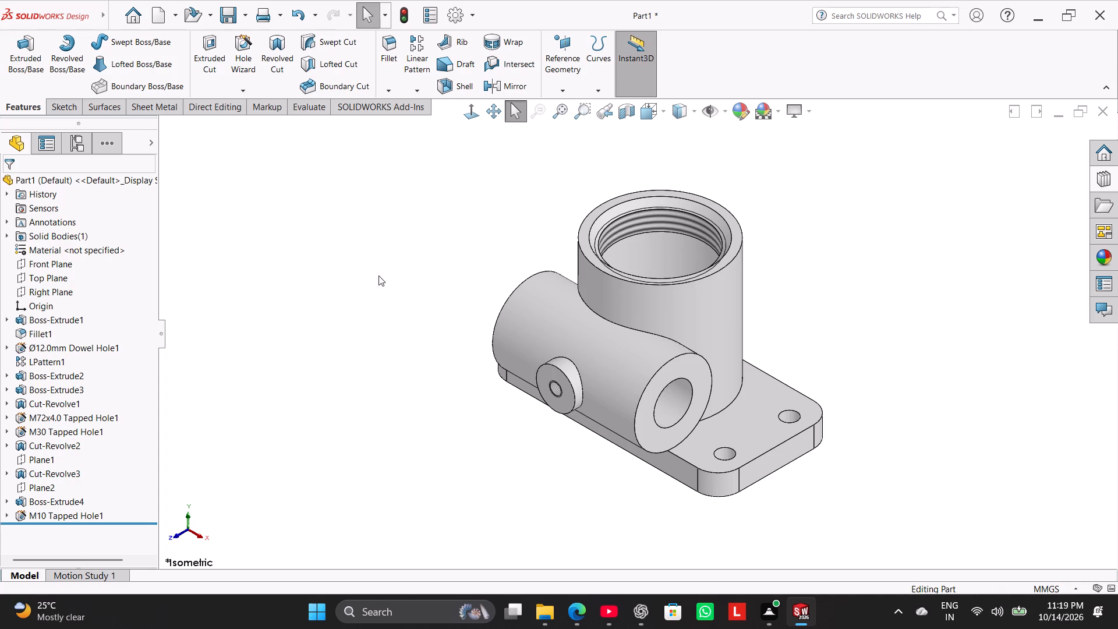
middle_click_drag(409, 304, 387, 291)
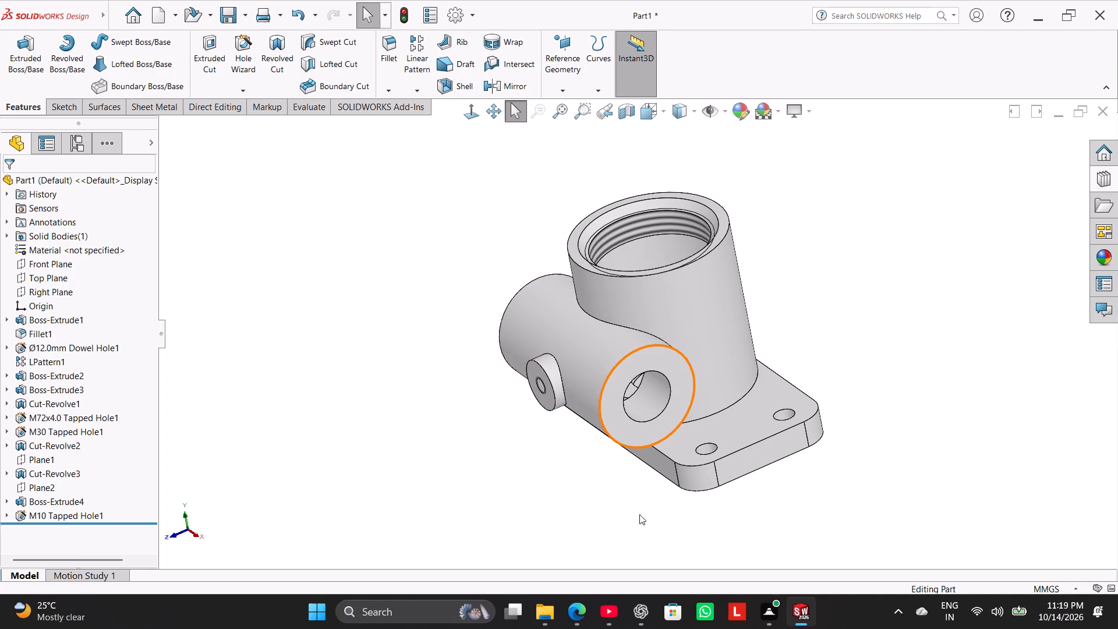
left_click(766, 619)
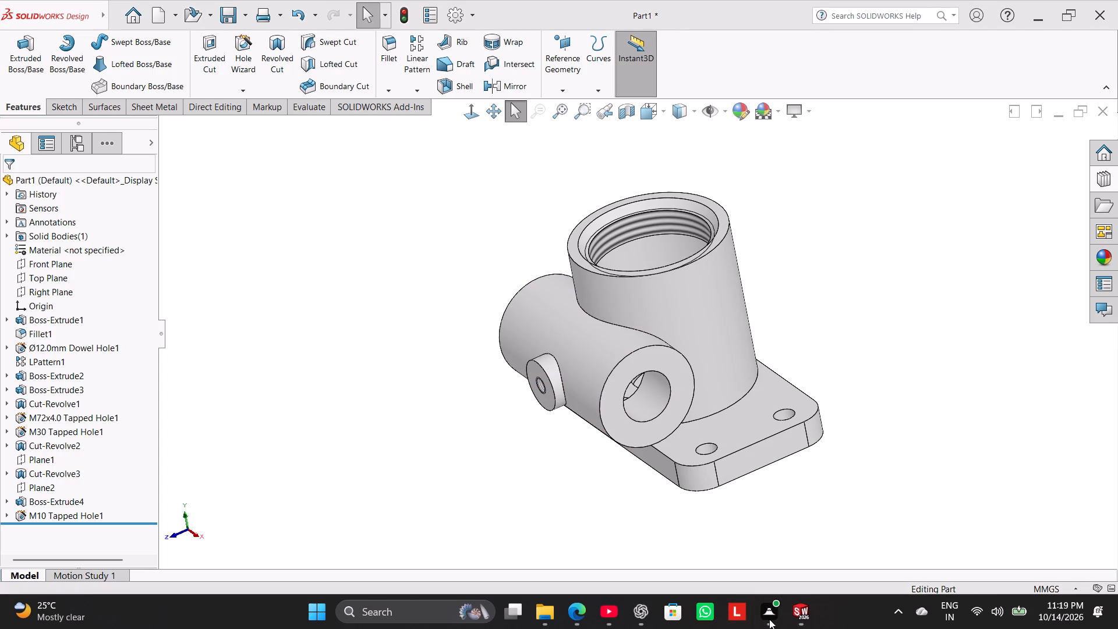
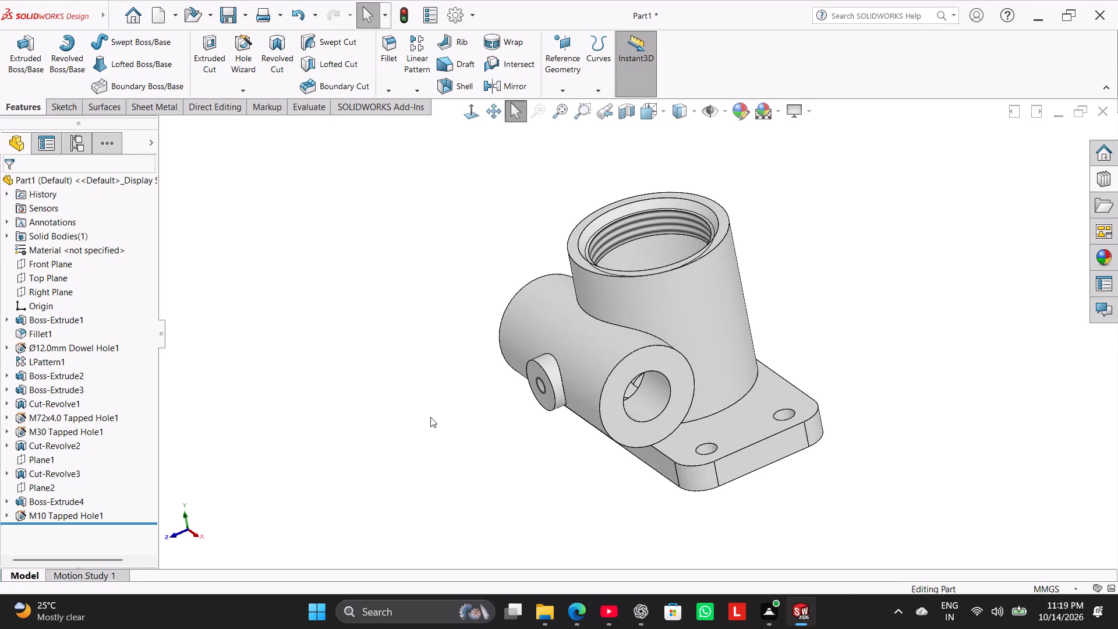
On the Front Plane, sketch a line at about 43° from the base plate's top outer corner to the vertical boss's side edge.
middle_click_drag(441, 418, 406, 366)
middle_click_drag(409, 376, 459, 405)
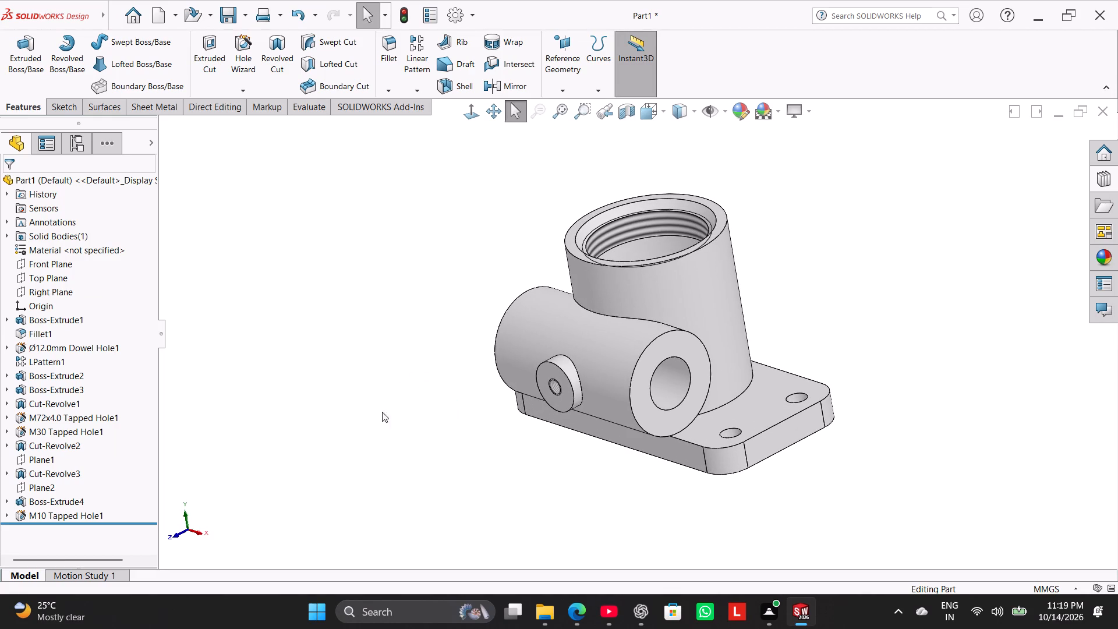
left_click(65, 266)
left_click(74, 250)
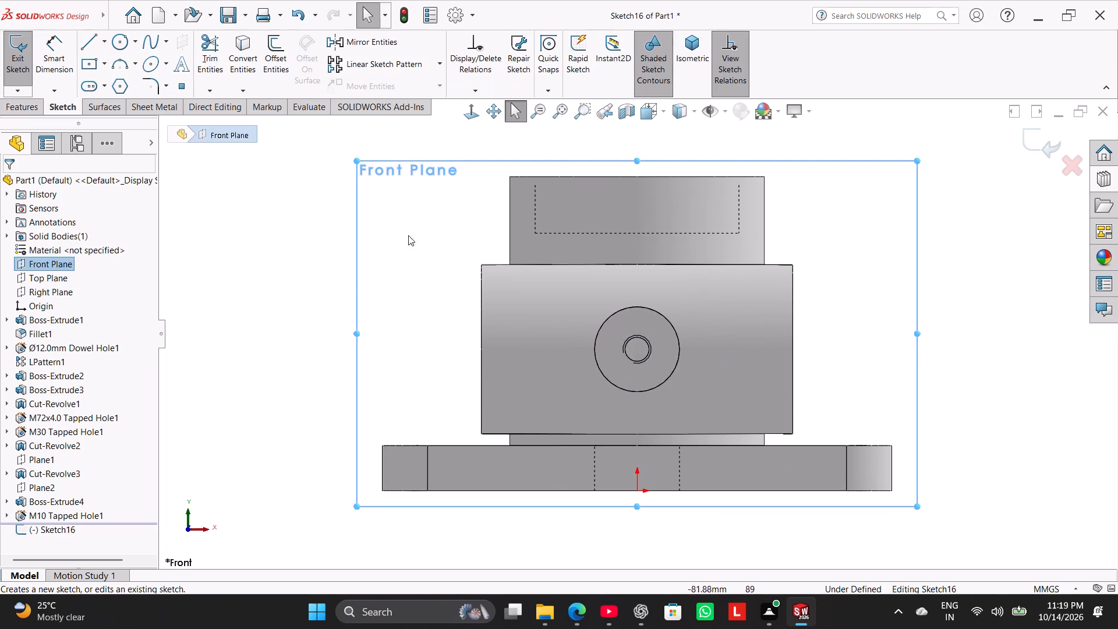
left_click(469, 114)
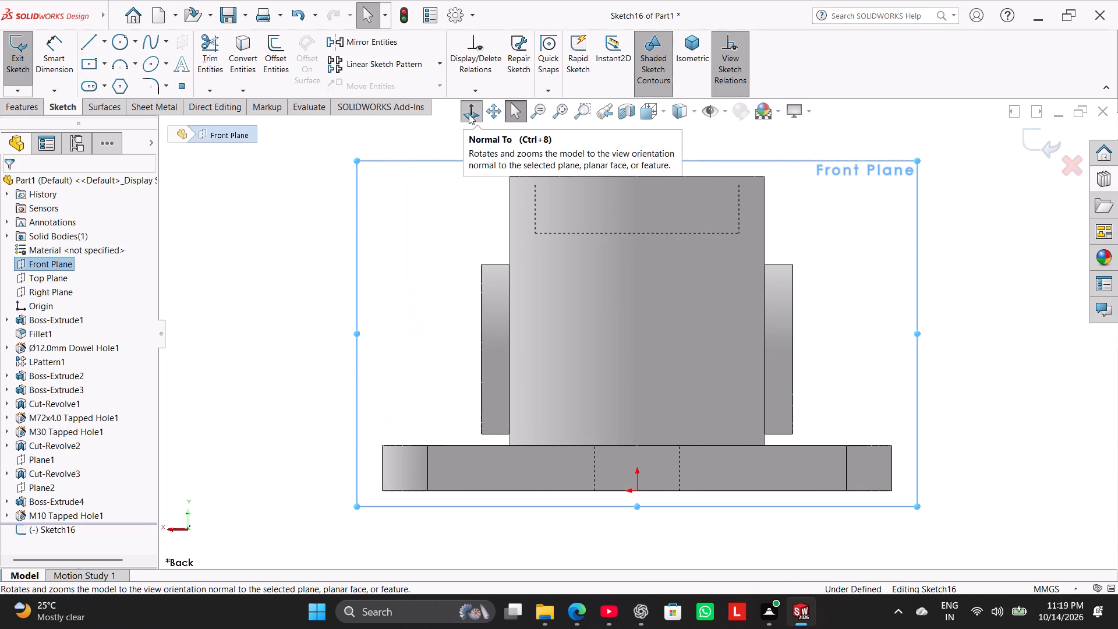
left_click(97, 43)
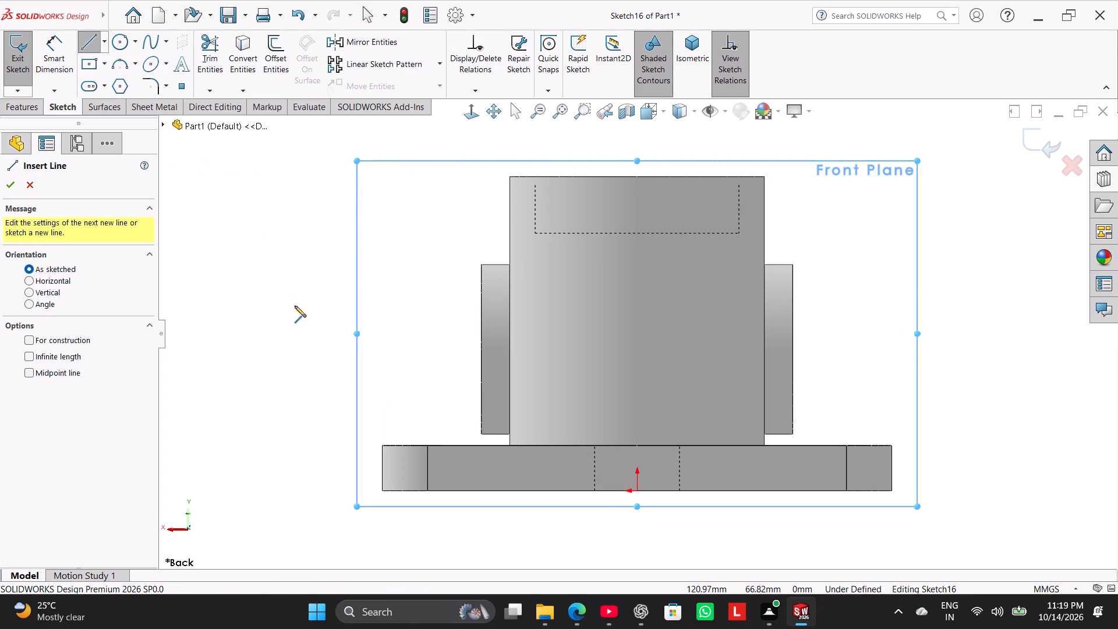
left_click(382, 448)
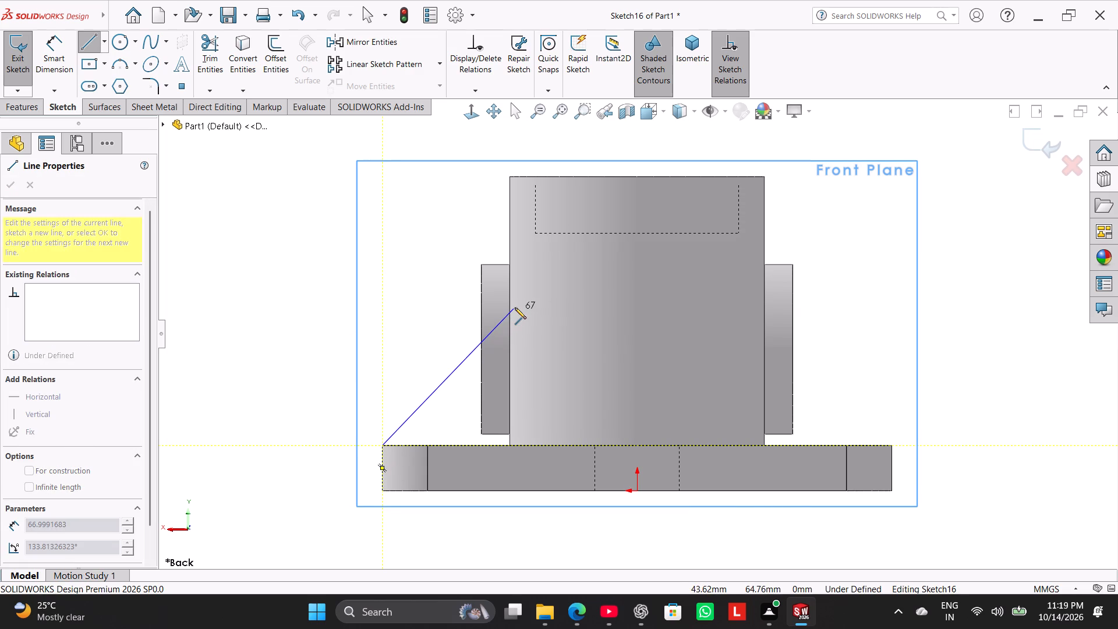
left_click(508, 328)
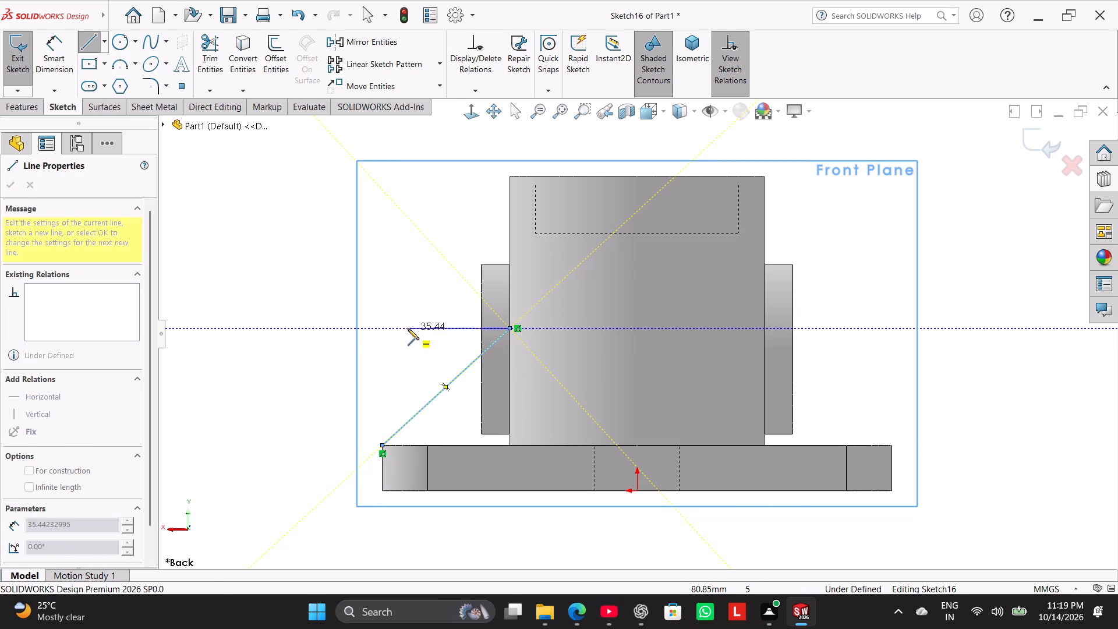
right_click(408, 328)
left_click(429, 339)
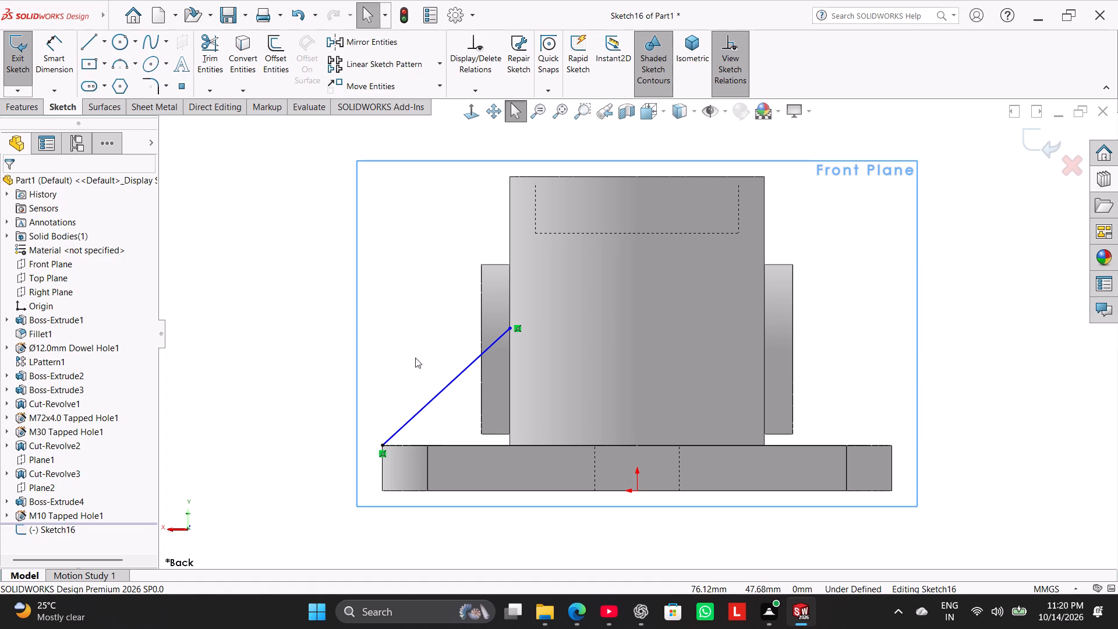
Dimension the angle between the sloped line and the base plate's top edge as 51°.
left_click(63, 52)
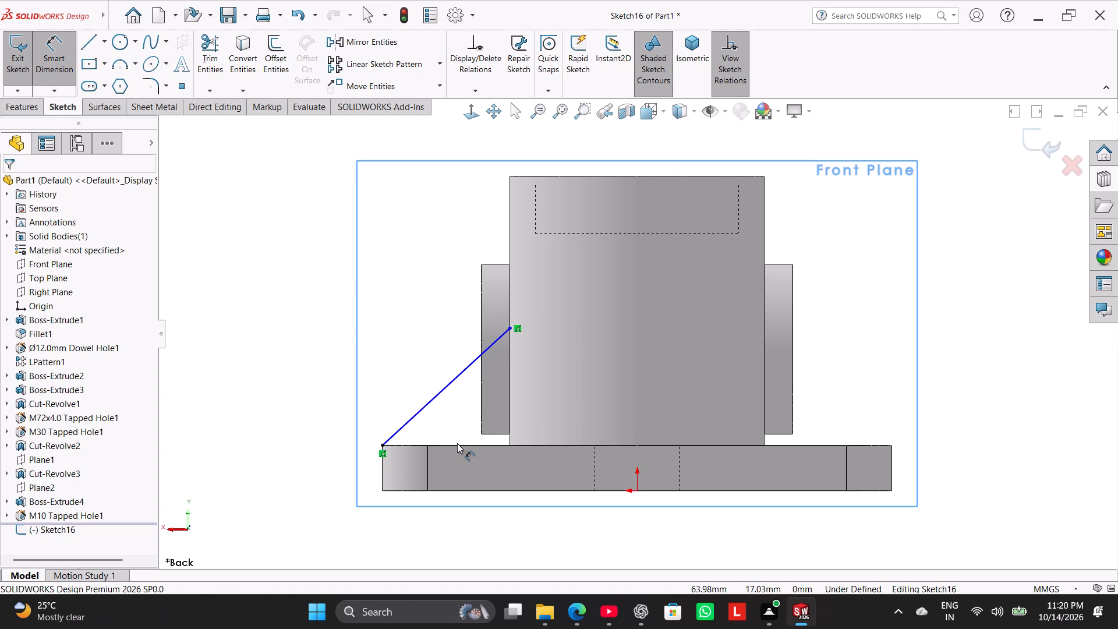
left_click(464, 447)
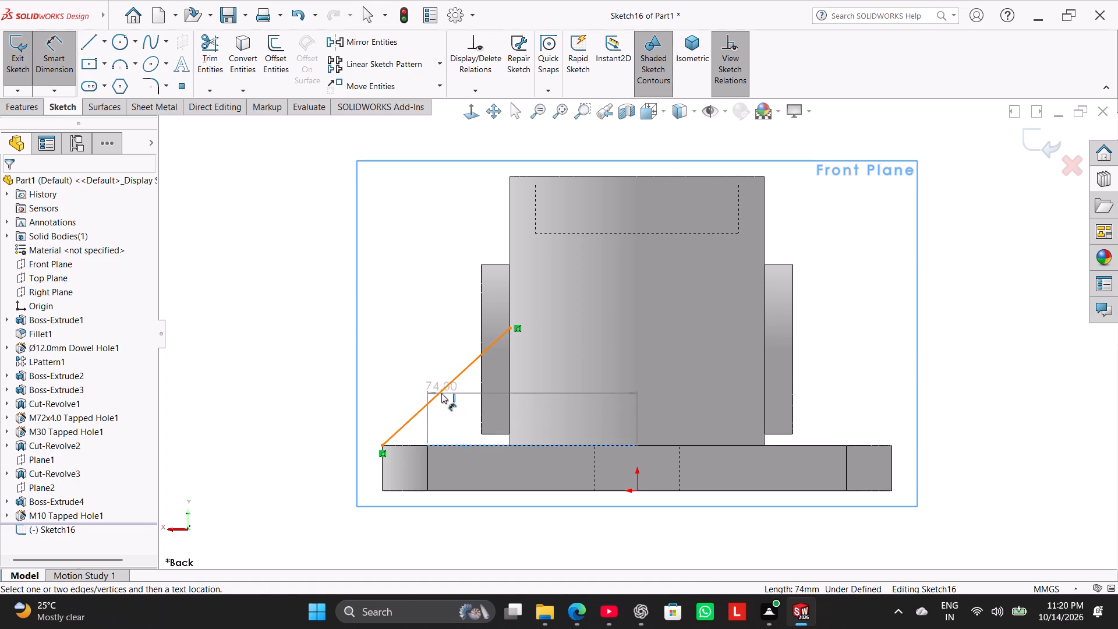
left_click(440, 393)
left_click(464, 416)
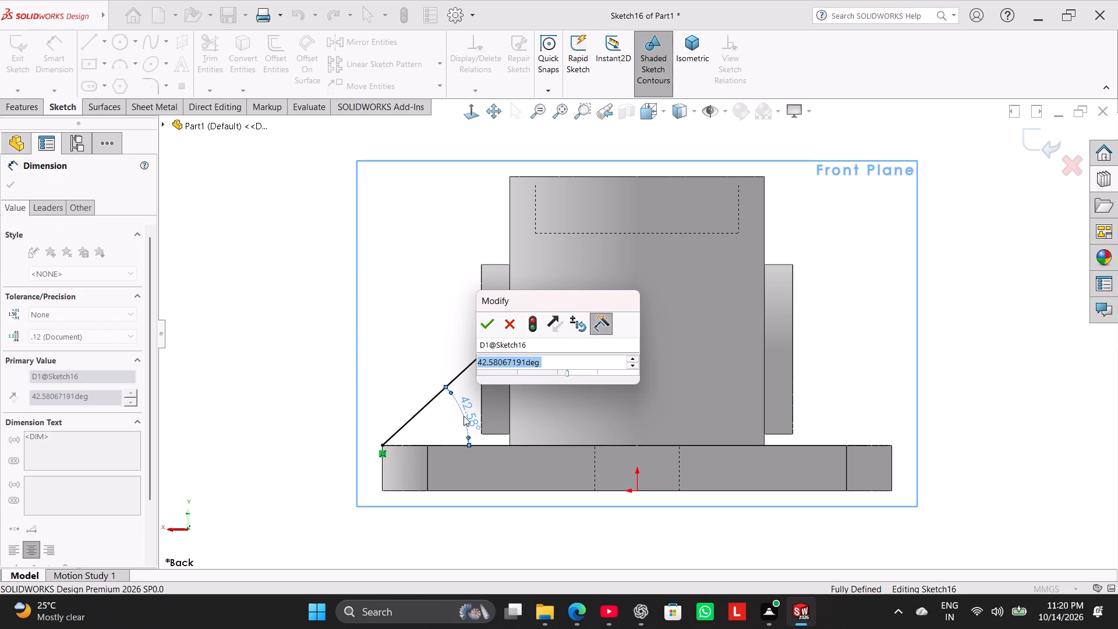
type("51")
key("Return")
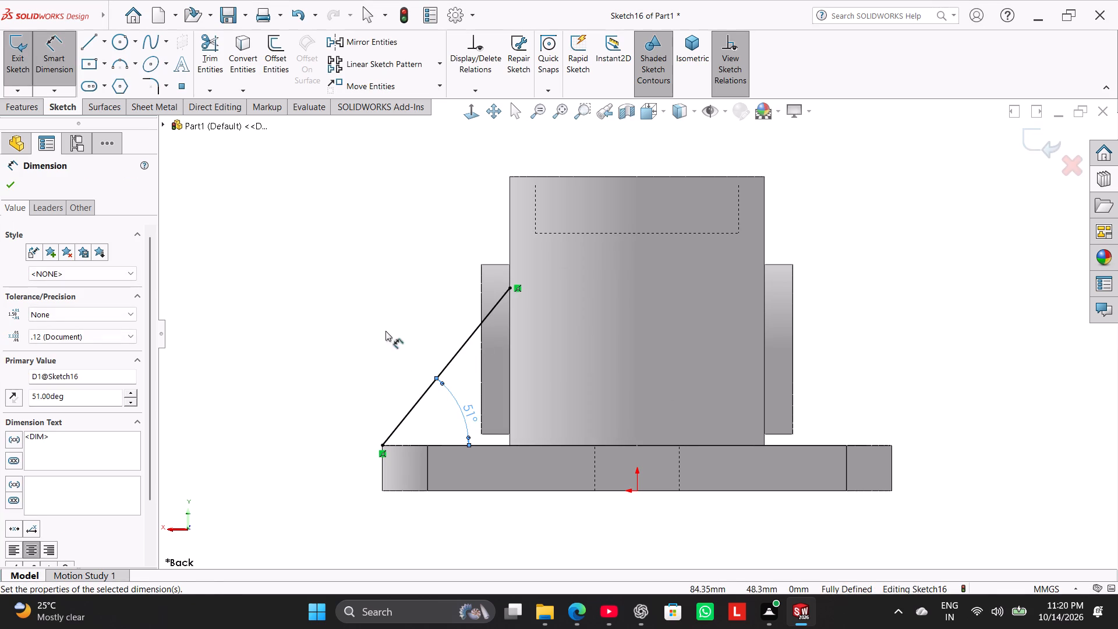
right_click(376, 313)
left_click(417, 351)
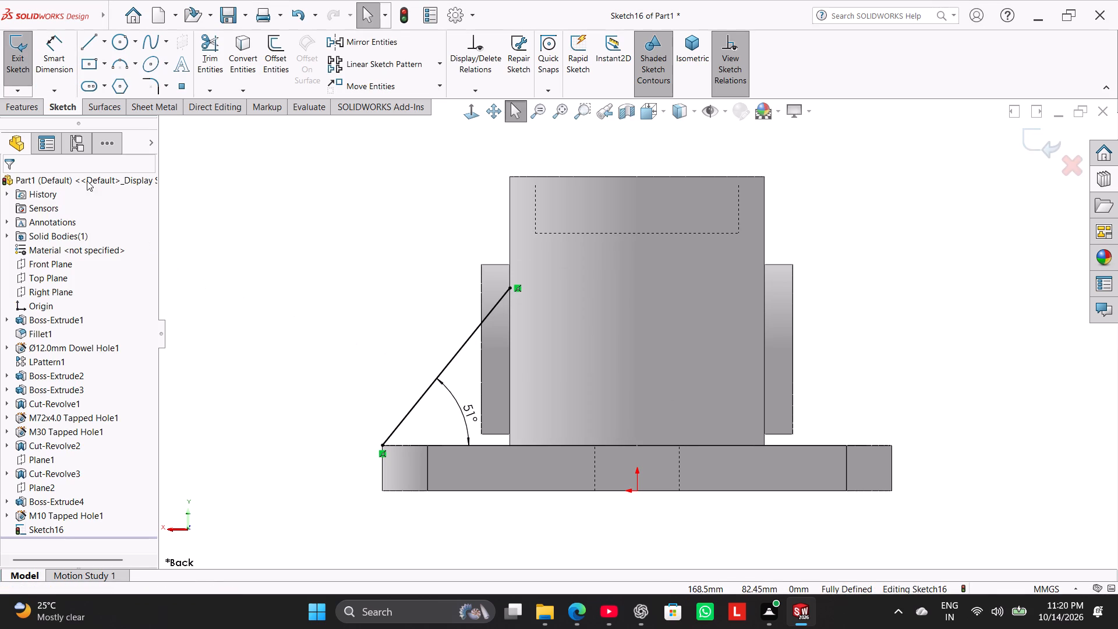
Create a Rib from the sloped line, 8 mm thick on both sides, with the material side flipped.
left_click(28, 108)
left_click(24, 65)
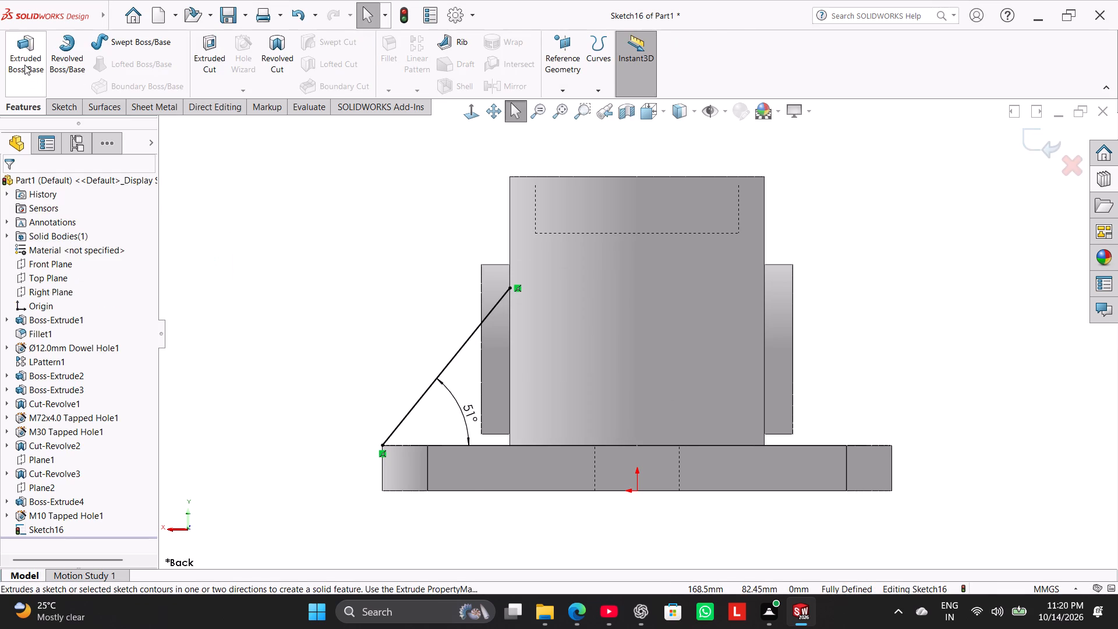
left_click(33, 180)
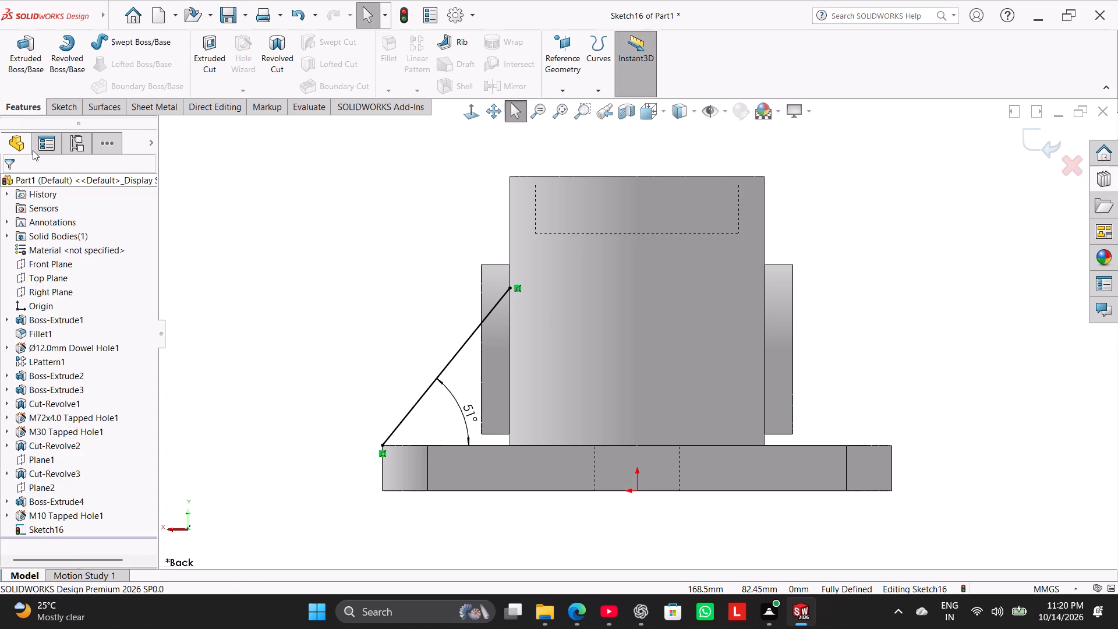
left_click(30, 113)
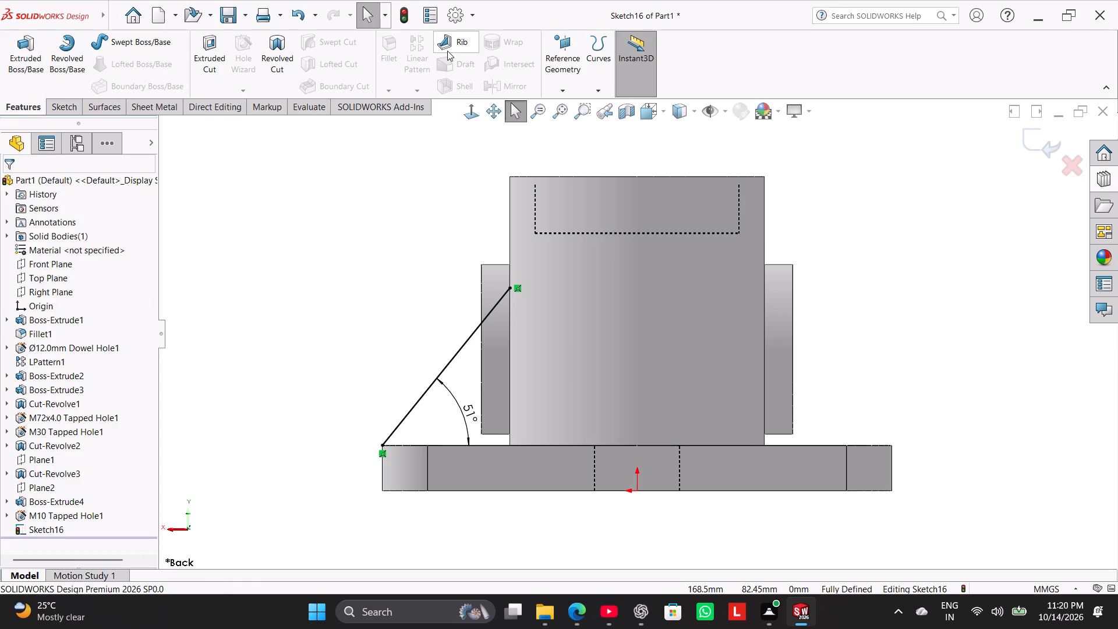
left_click(450, 47)
right_click_drag(348, 276, 486, 164)
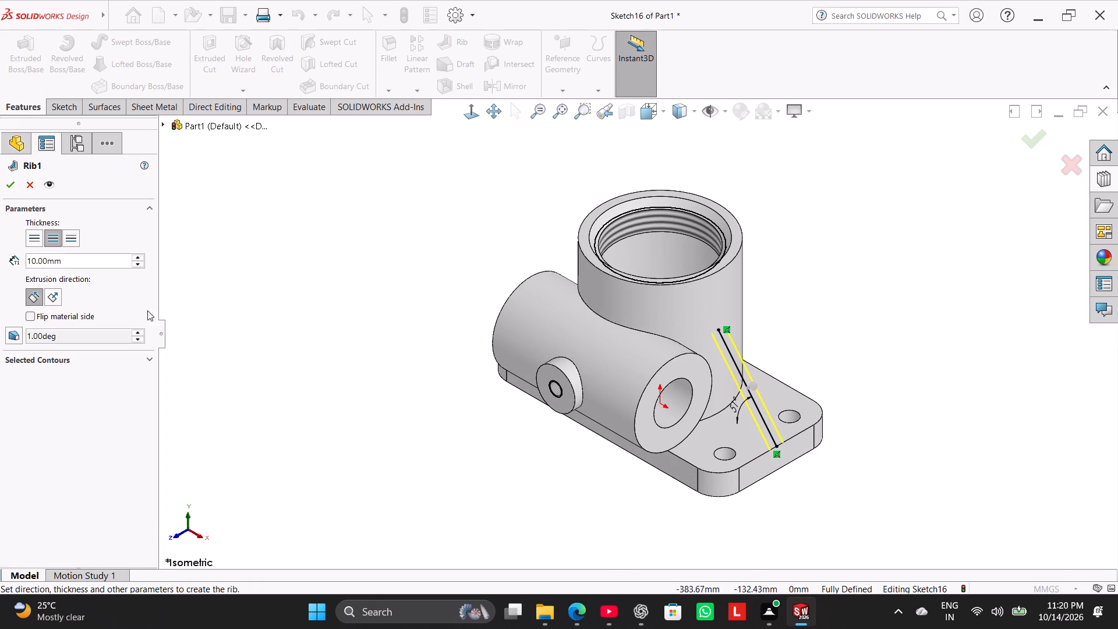
double_click(62, 263)
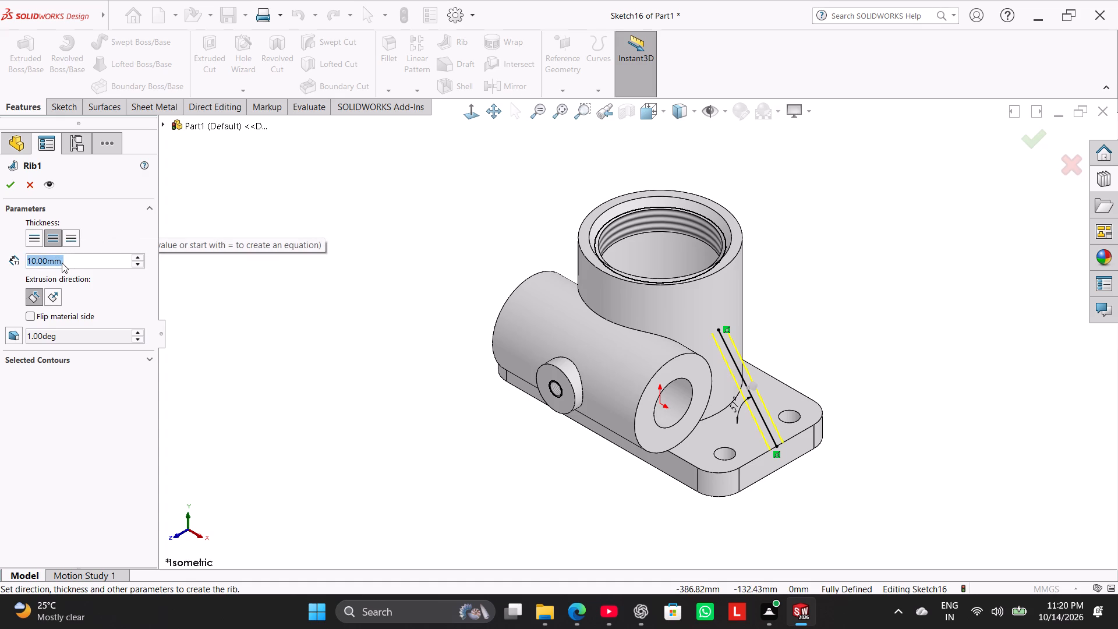
key("8")
key("Return")
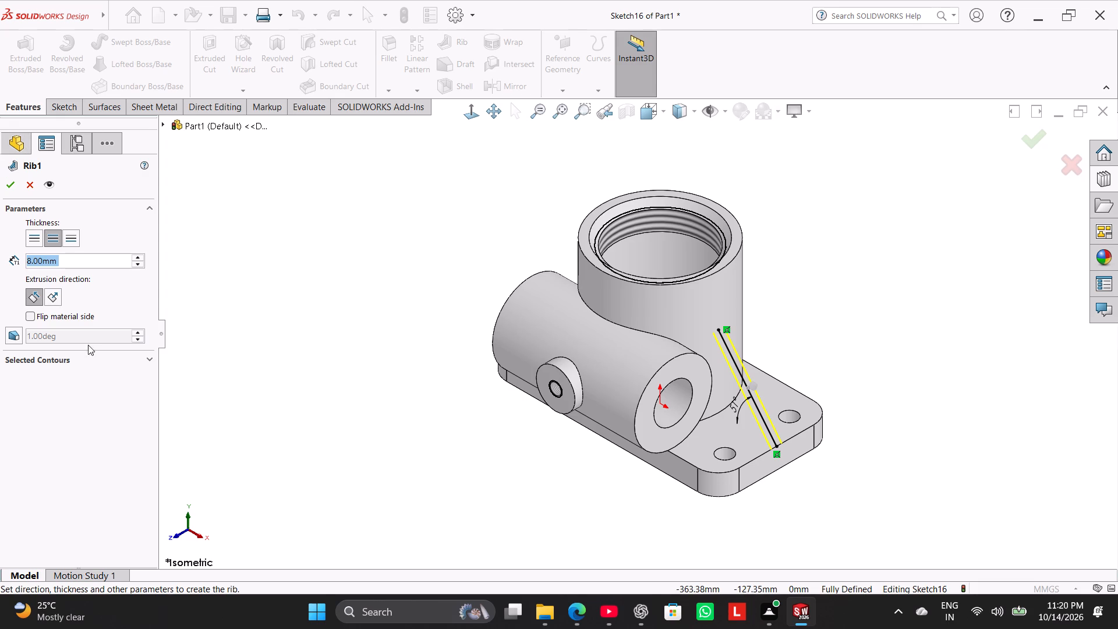
left_click(25, 316)
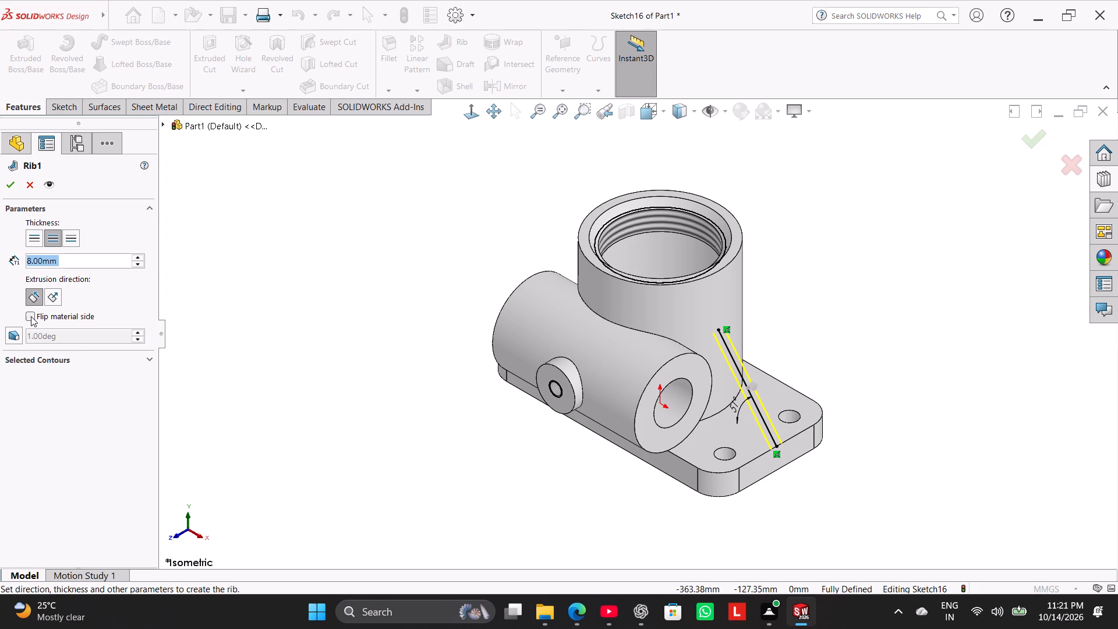
left_click(31, 316)
left_click(9, 192)
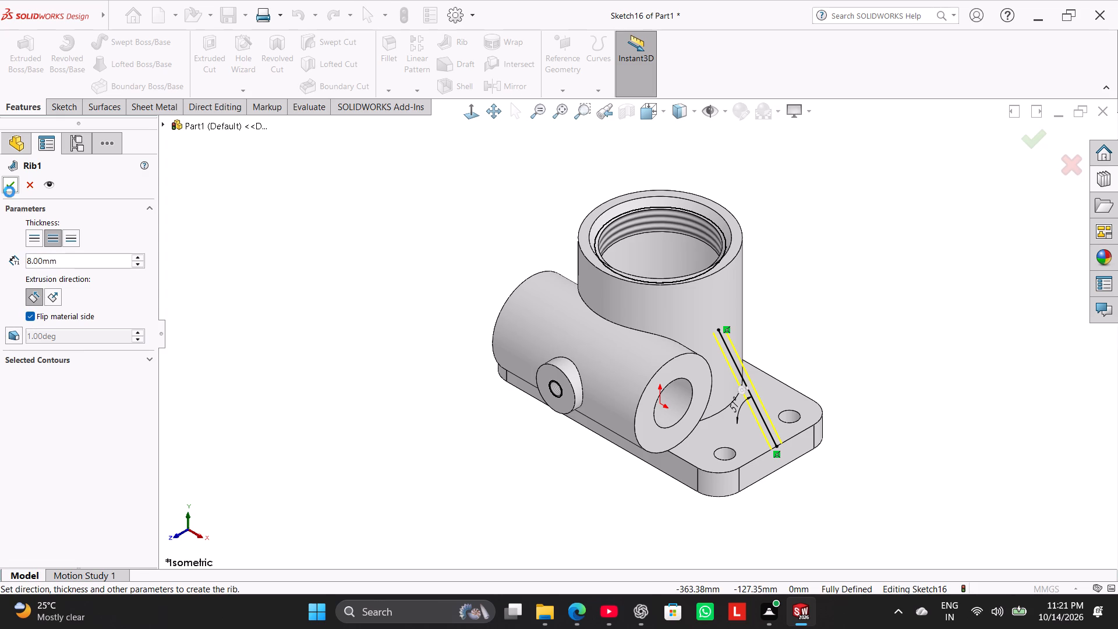
Mirror the rib about the Right Plane to the opposite side of the vertical boss.
left_click(331, 267)
middle_click_drag(331, 268, 365, 314)
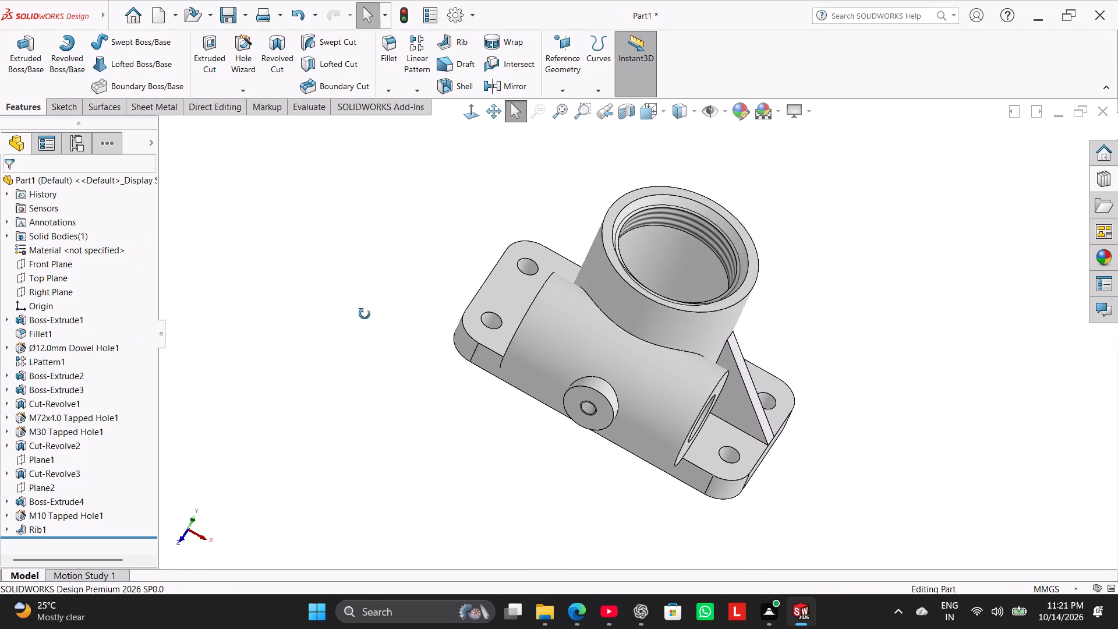
middle_click_drag(365, 314, 370, 335)
middle_click_drag(370, 318, 378, 333)
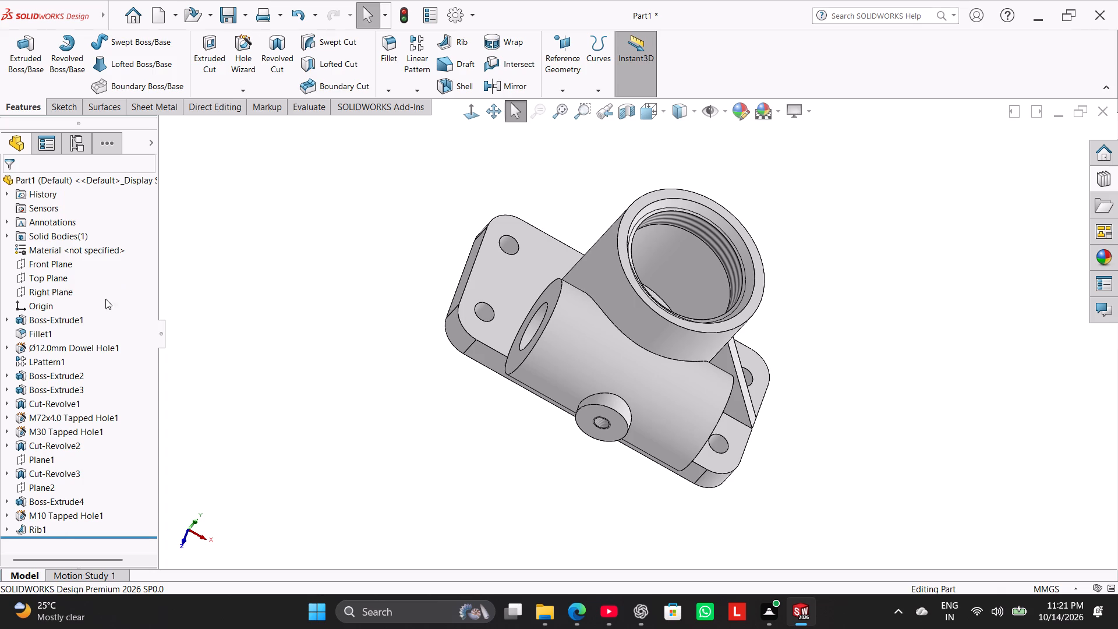
left_click(36, 529)
left_click(55, 296, "ctrl")
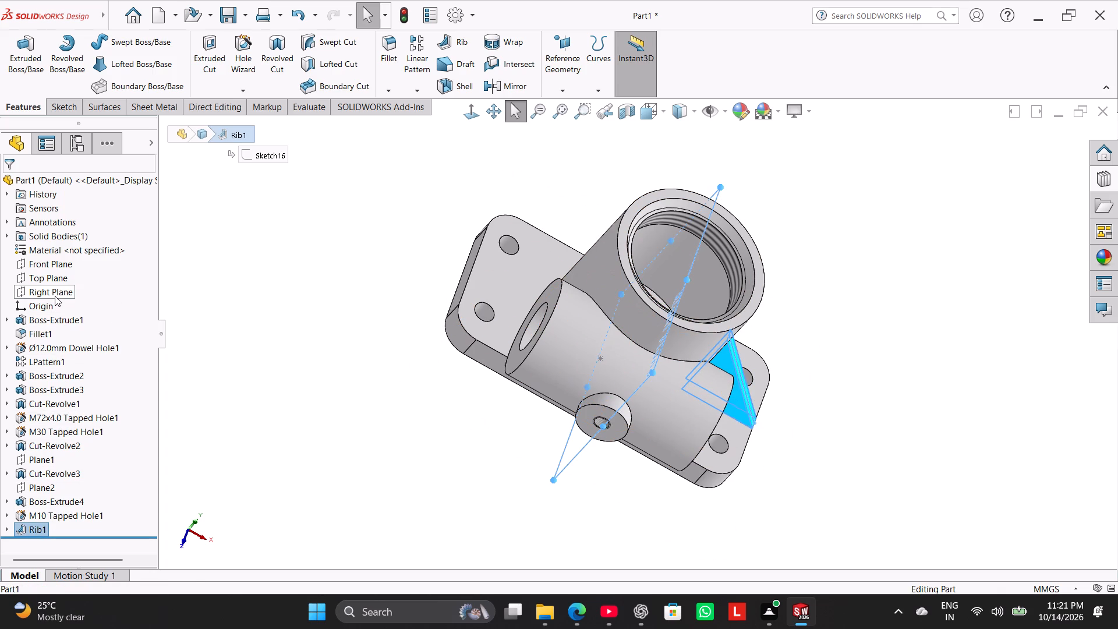
left_click(501, 84)
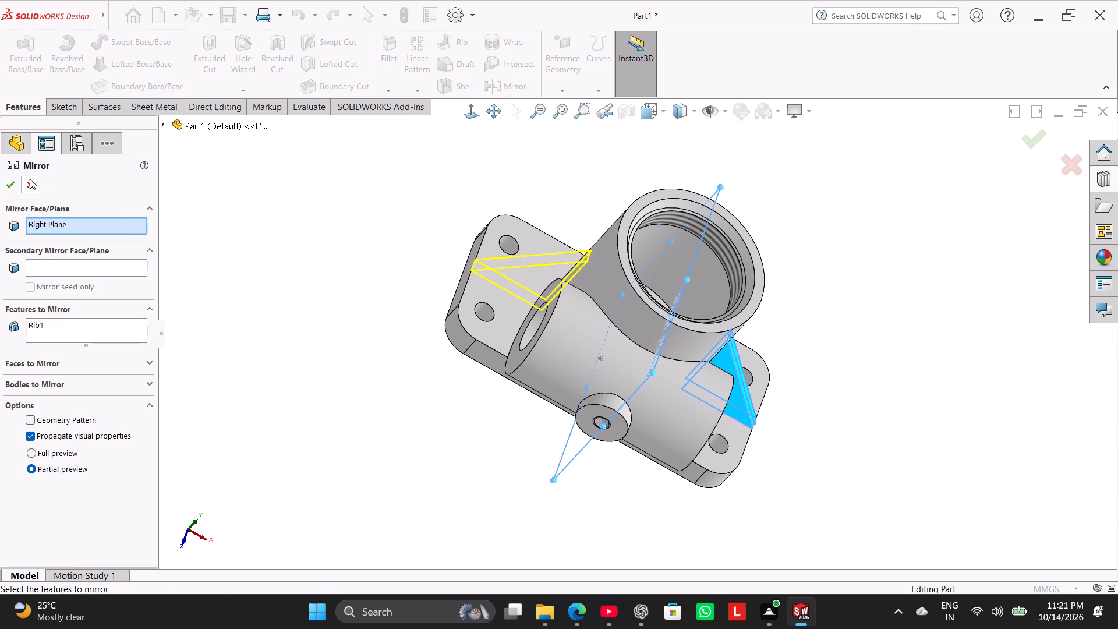
left_click(13, 183)
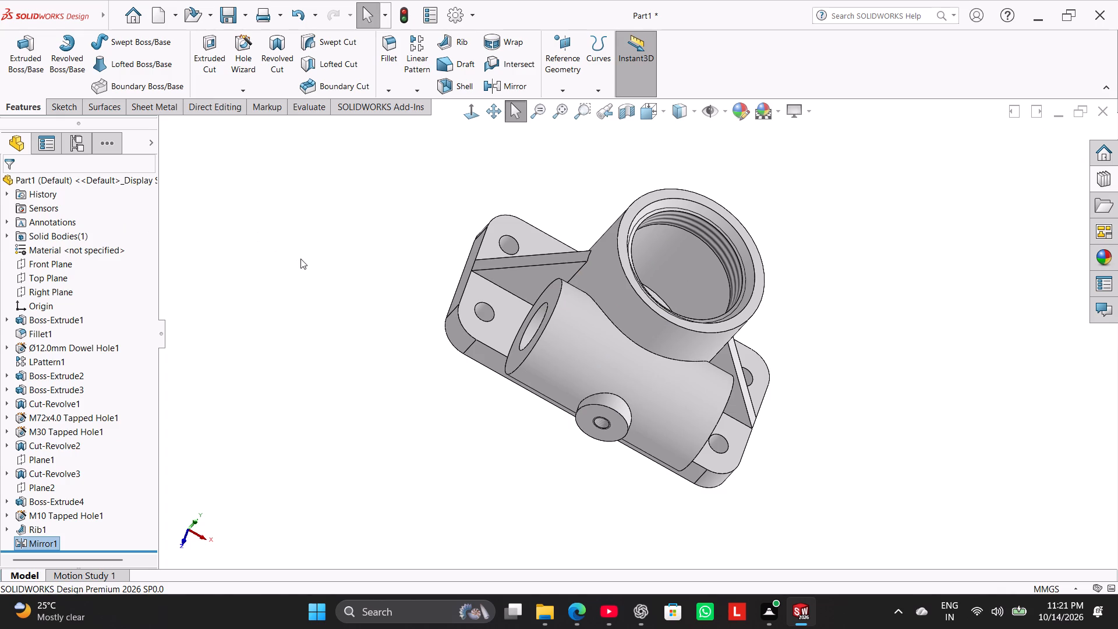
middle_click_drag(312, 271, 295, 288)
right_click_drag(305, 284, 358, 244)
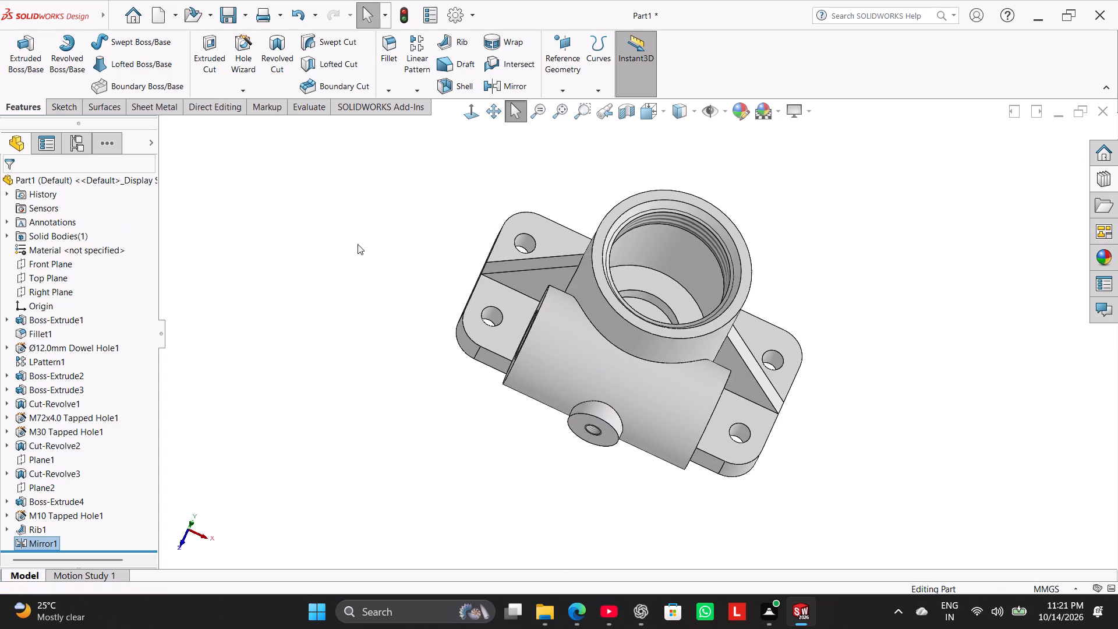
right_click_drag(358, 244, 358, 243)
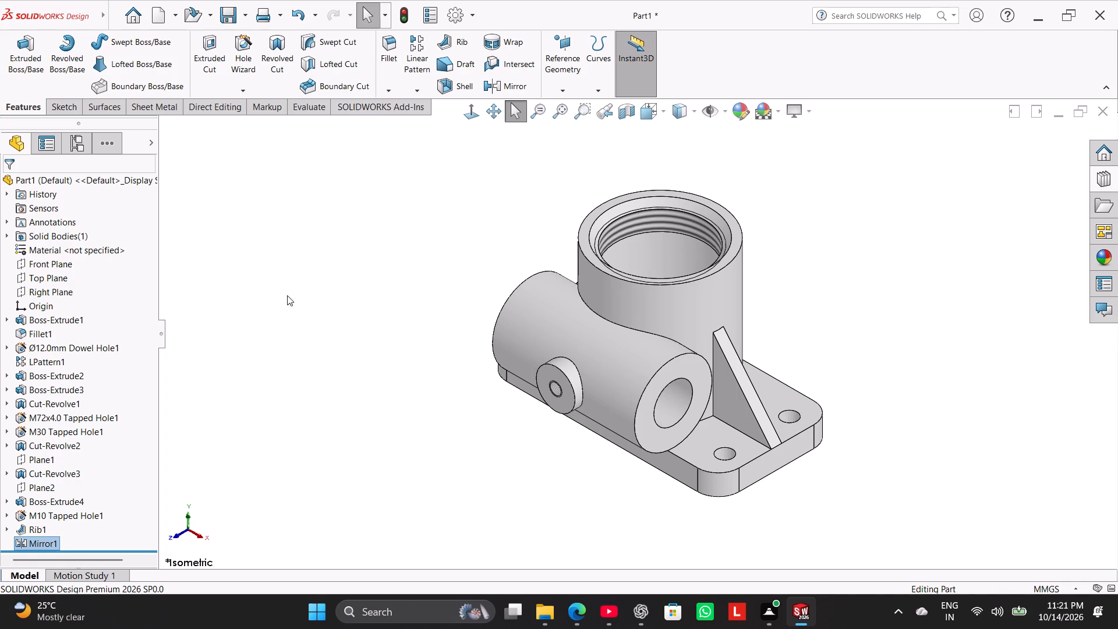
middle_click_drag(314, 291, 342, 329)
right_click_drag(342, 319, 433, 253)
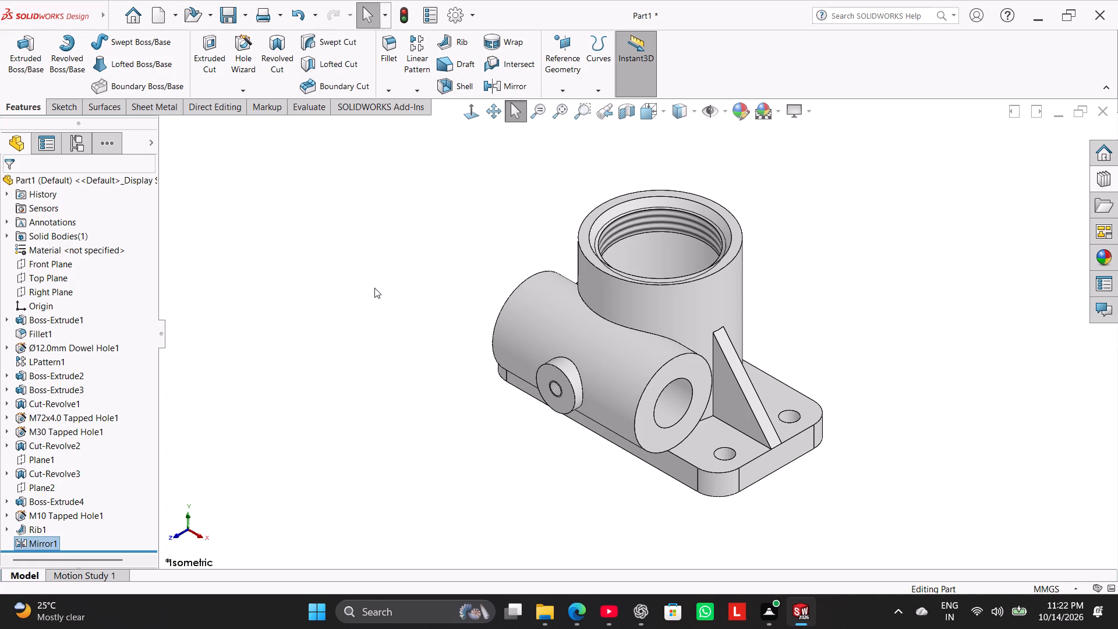
Set up an ISO M8 tapped hole with a blind depth of 22 mm and a thread depth of 22 mm.
left_click(248, 43)
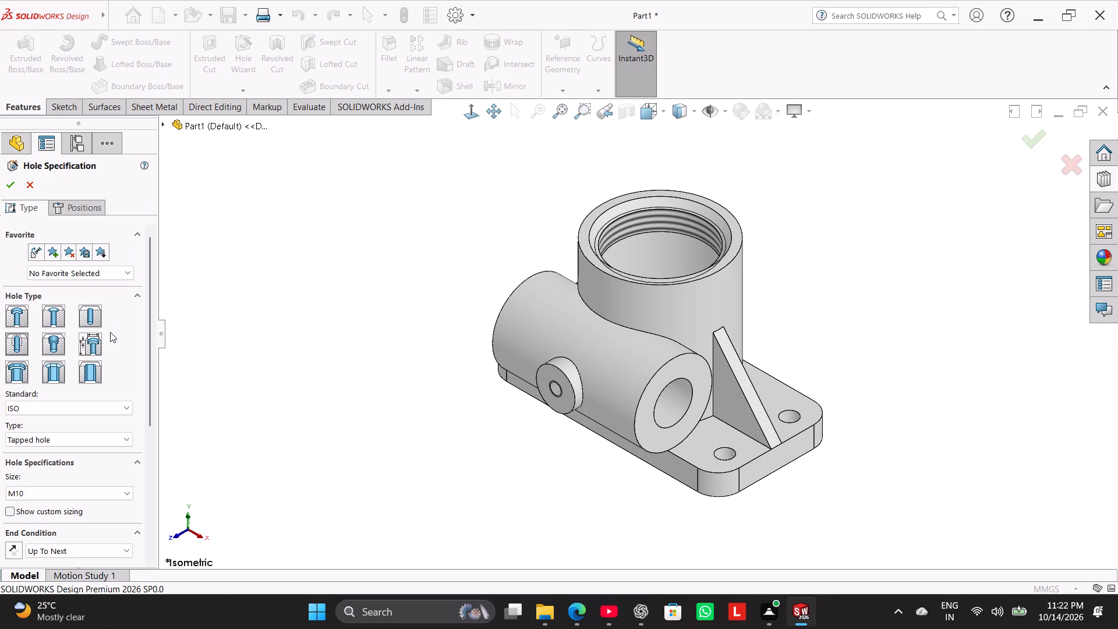
left_click(61, 490)
scroll(72, 405, "up", 1)
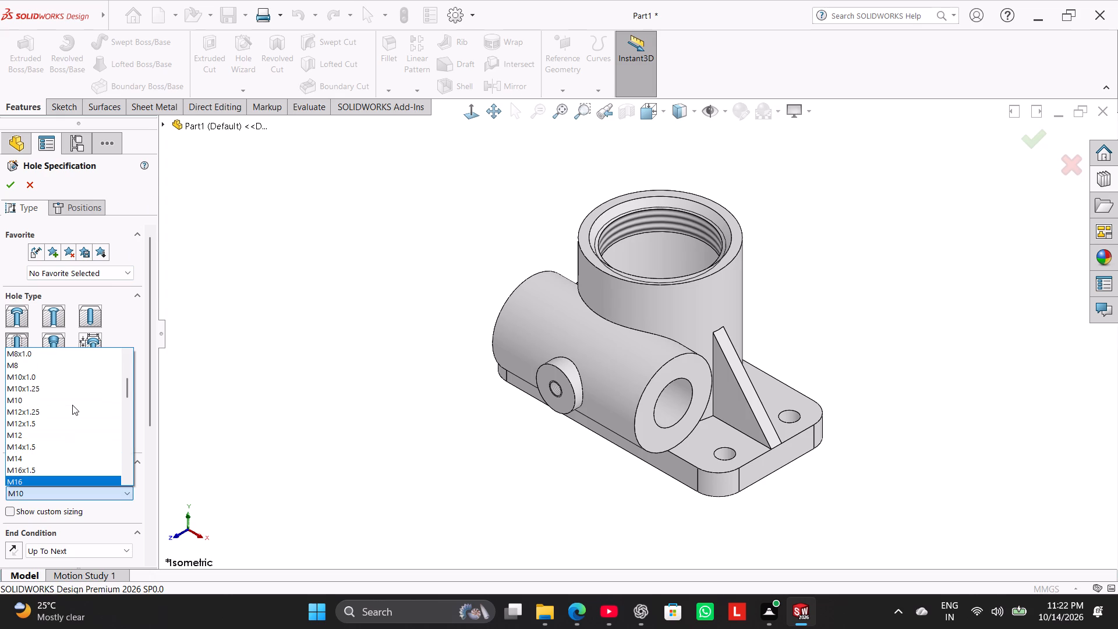
left_click(79, 365)
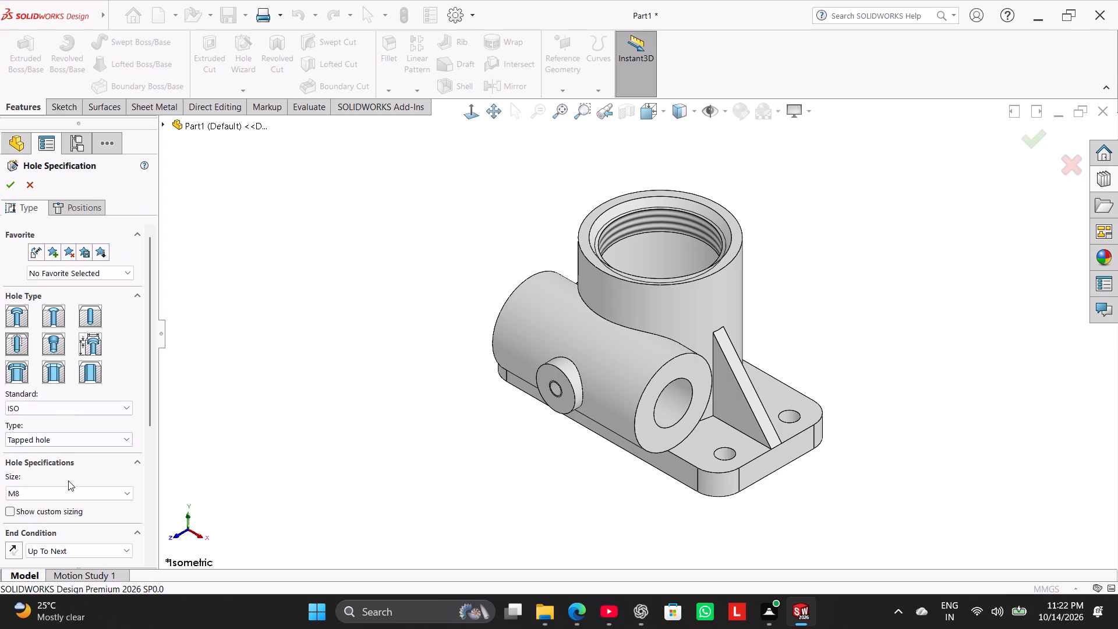
left_click(78, 552)
left_click(68, 562)
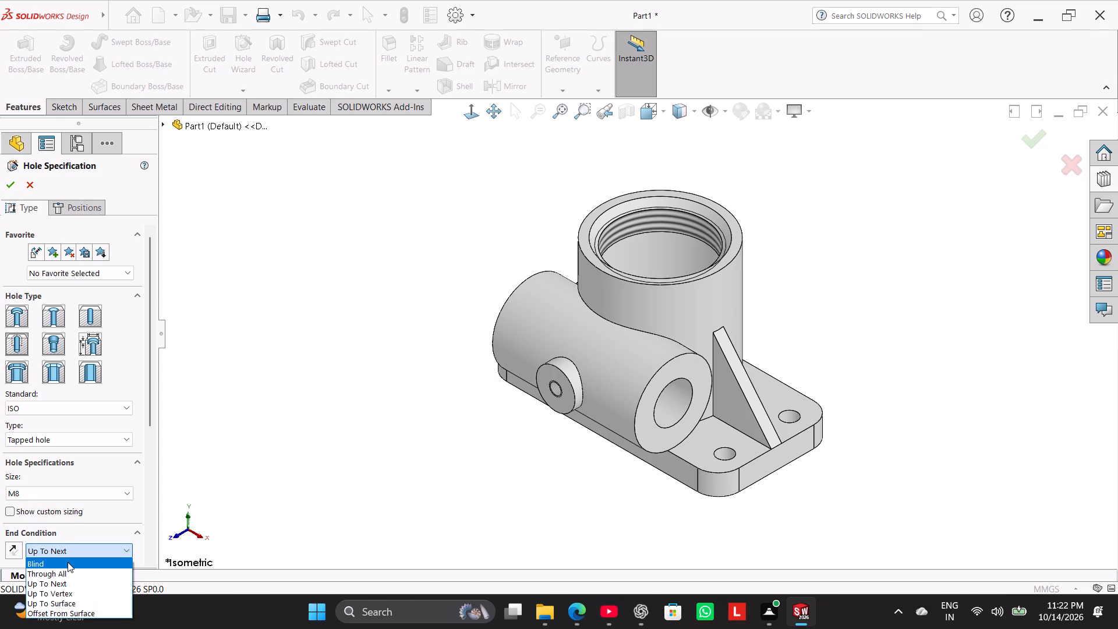
left_click_drag(148, 400, 157, 449)
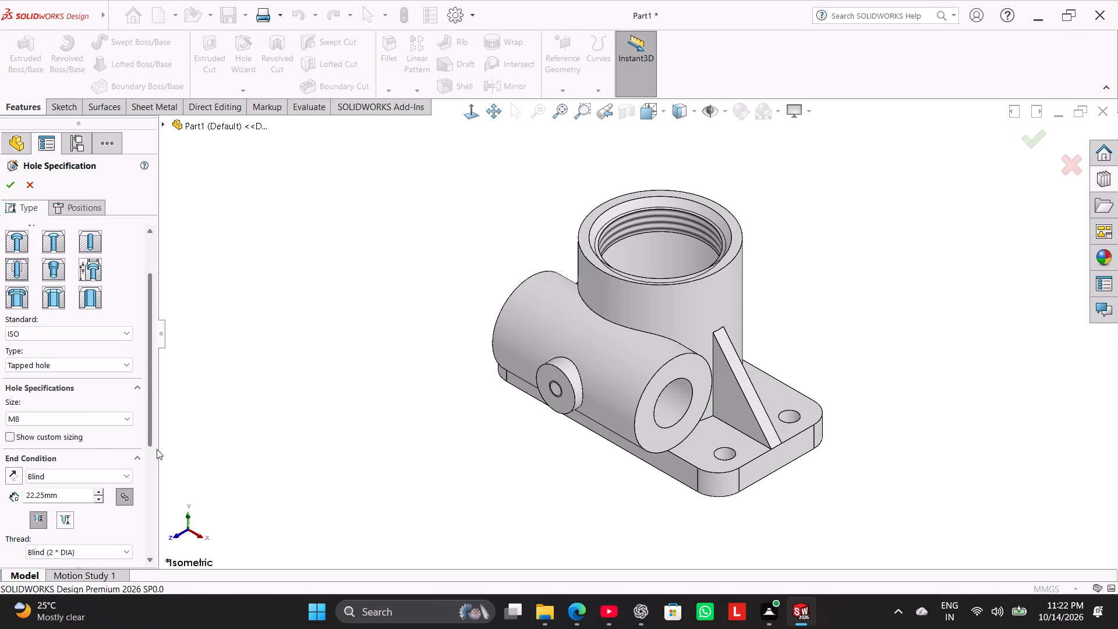
left_click_drag(157, 449, 157, 463)
double_click(72, 447)
type("22")
key("Return")
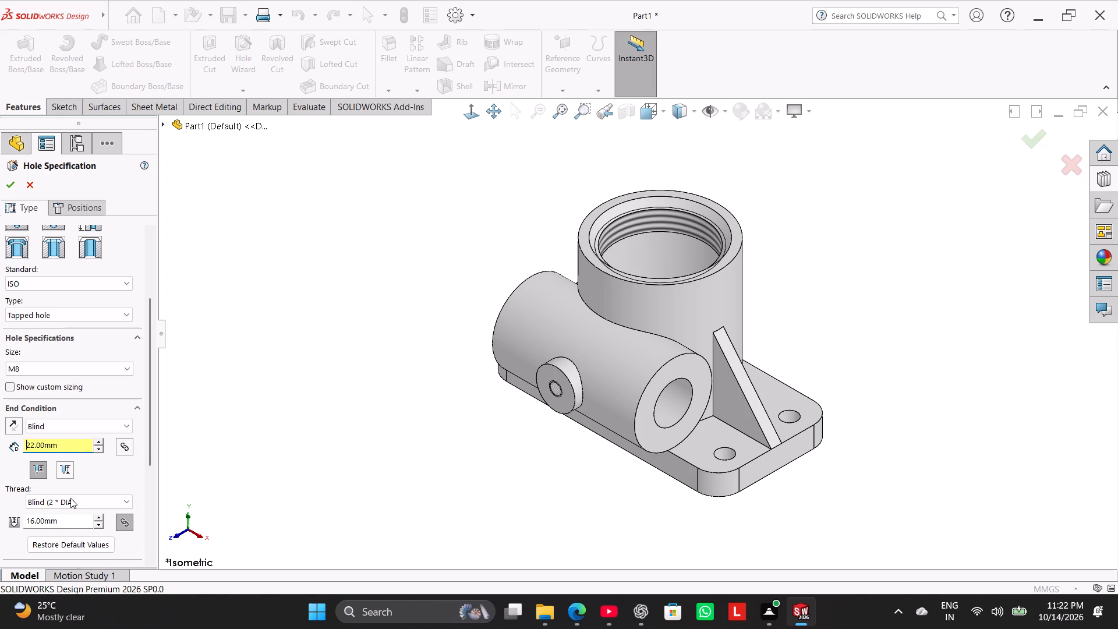
double_click(72, 522)
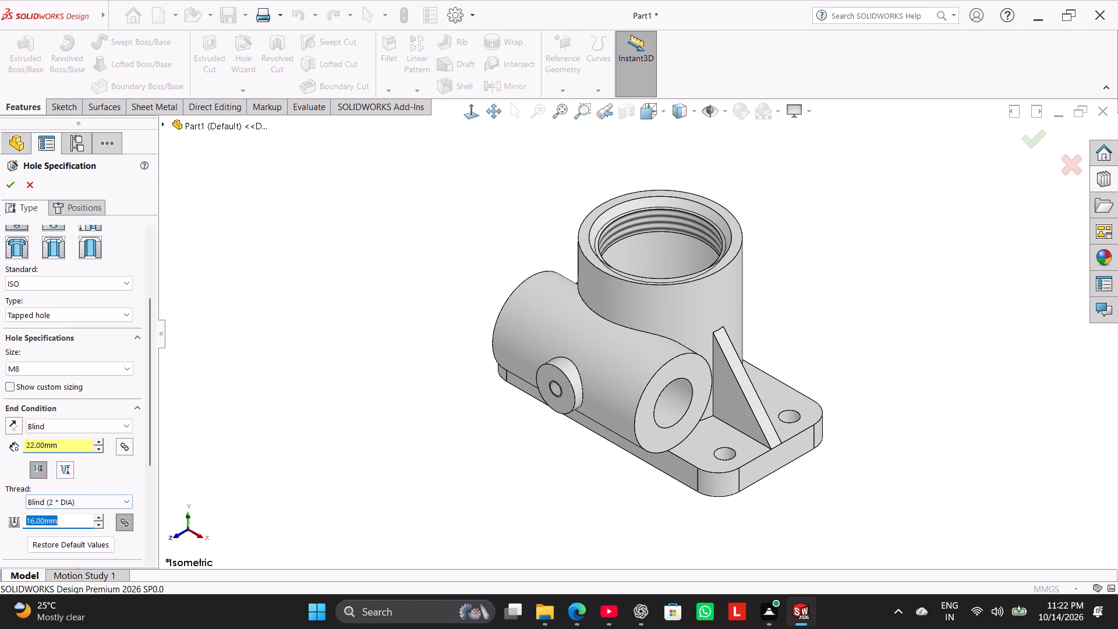
type("22")
key("Return")
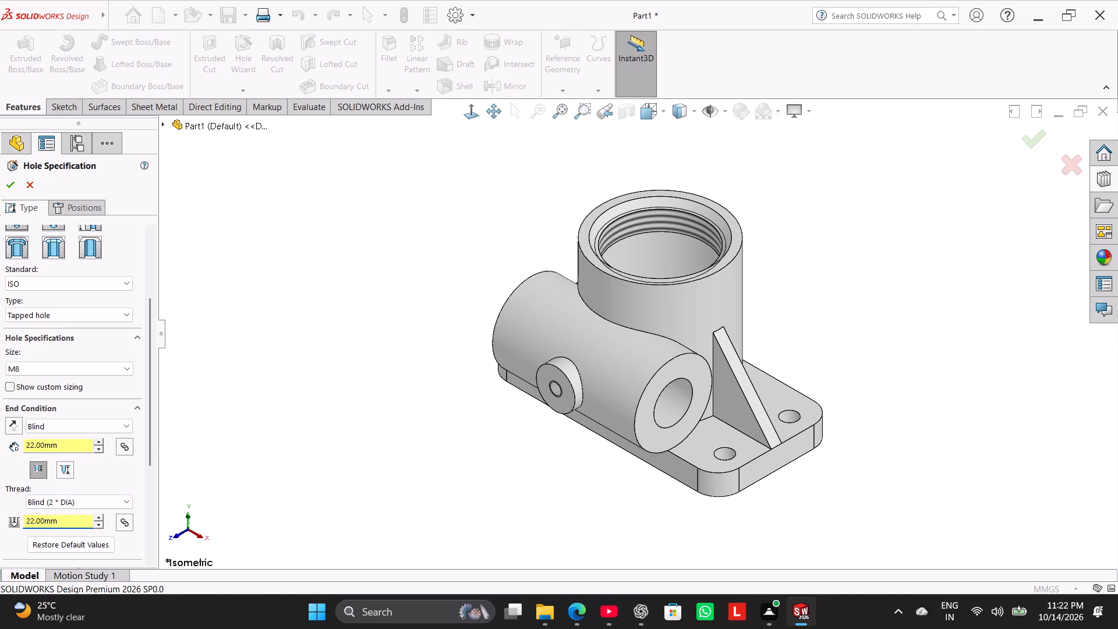
Choose the horizontal cylinder's annular end face as the placement face for the M8 tapped holes.
middle_click_drag(413, 482, 388, 448)
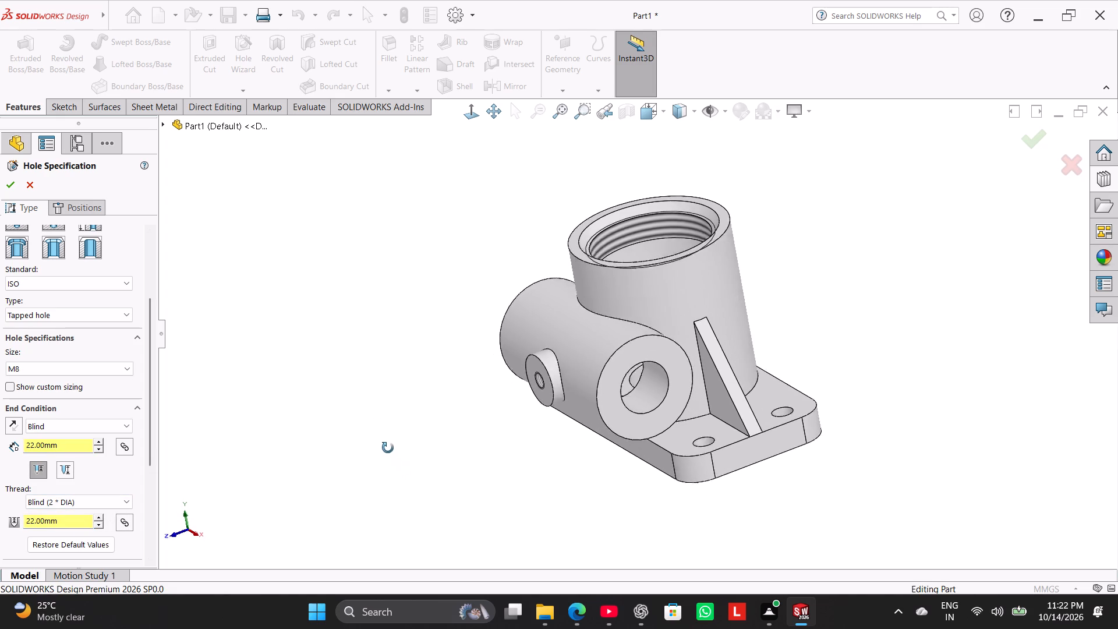
middle_click_drag(388, 448, 373, 390)
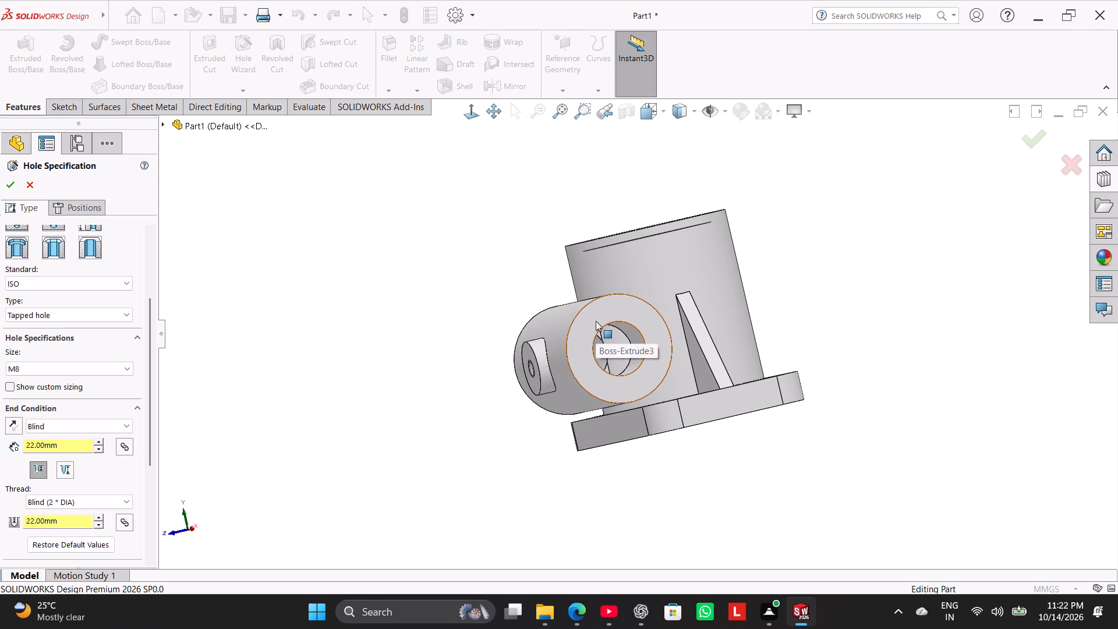
left_click(596, 321)
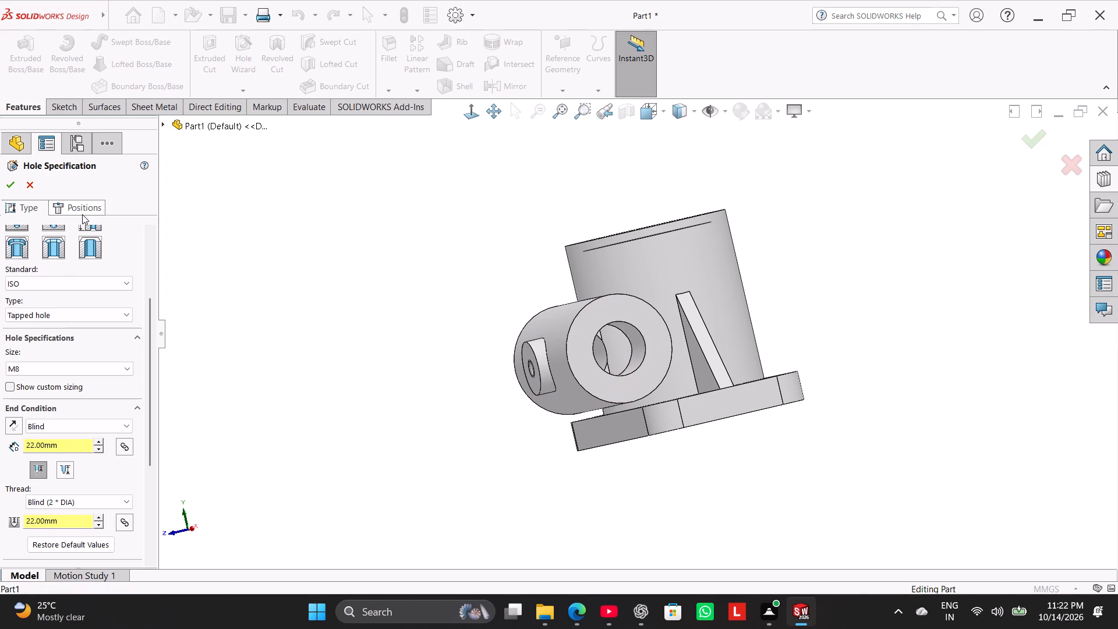
left_click(82, 214)
left_click(574, 332)
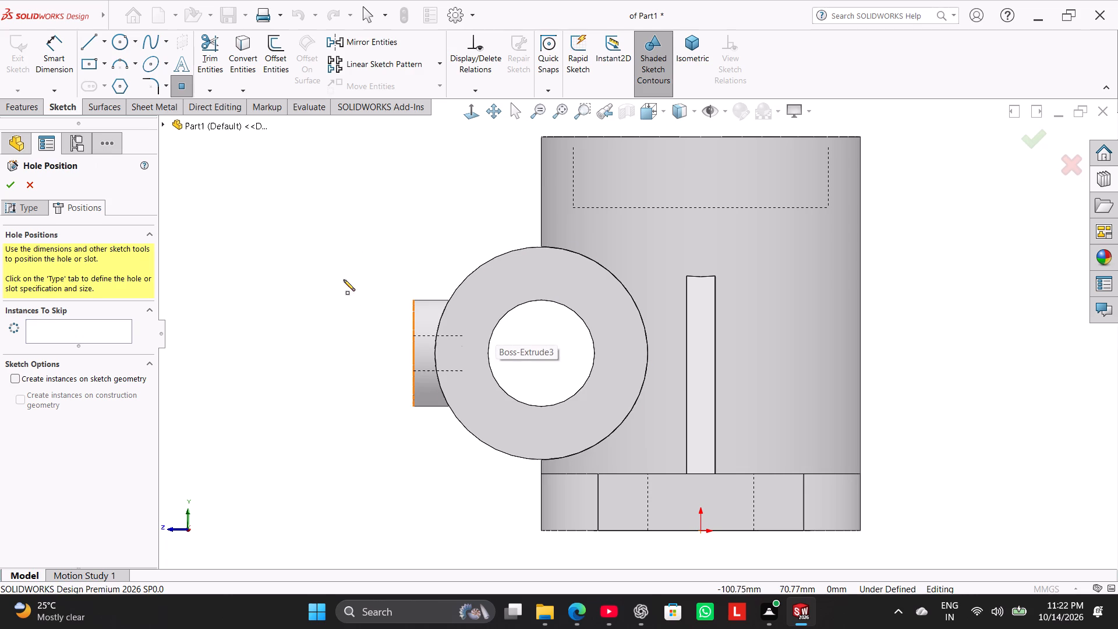
key("Escape")
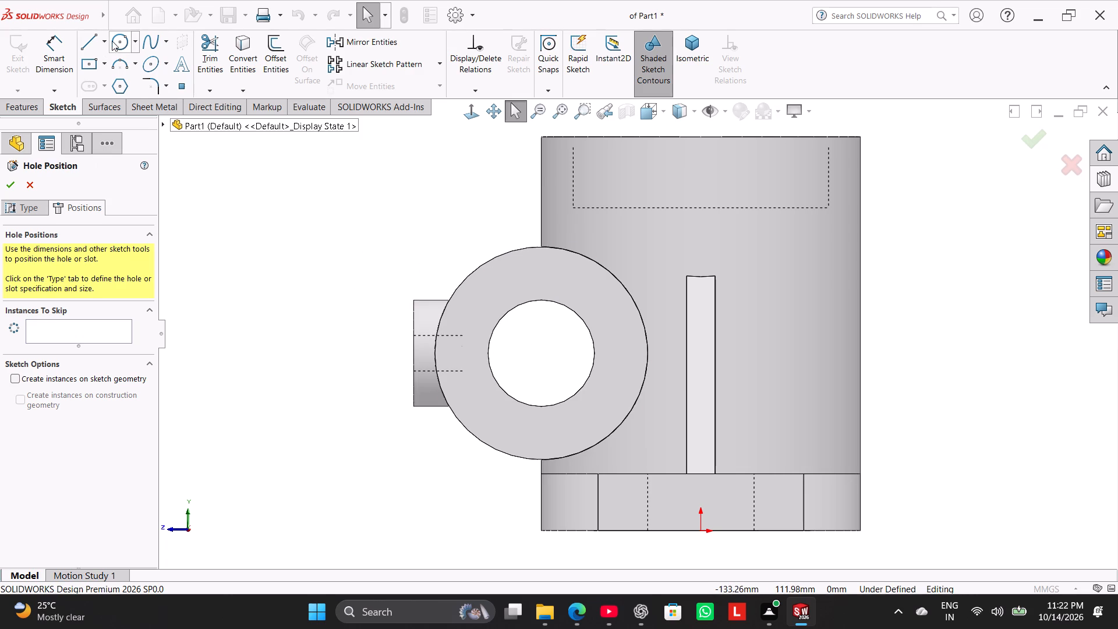
Sketch a circle concentric with the cylinder's bore on the end face and dimension its diameter as 45 mm.
left_click(120, 40)
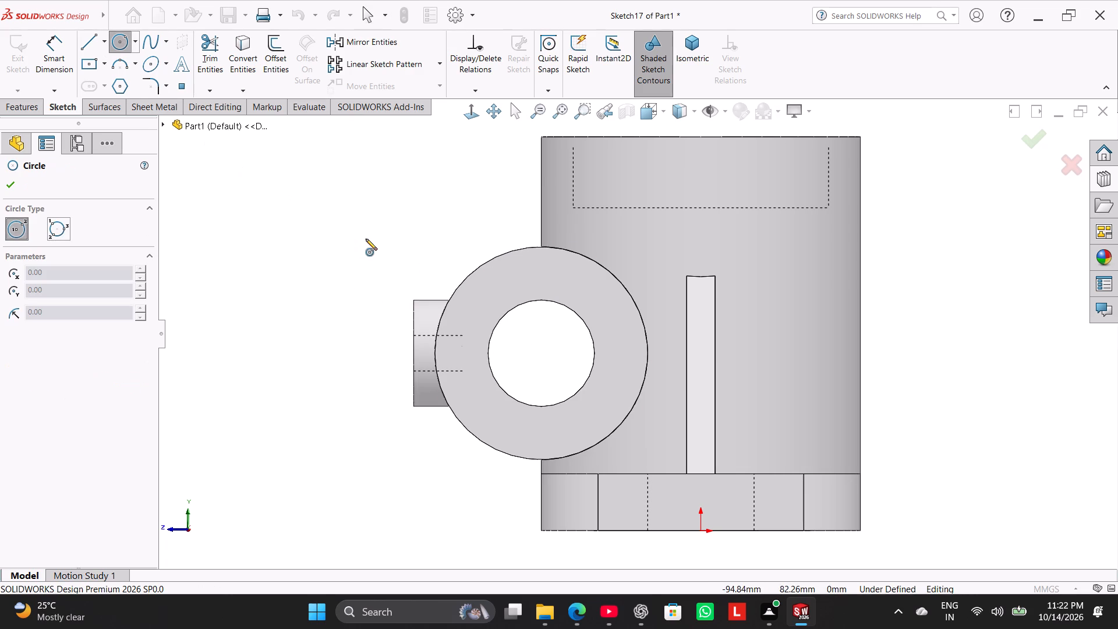
left_click(541, 352)
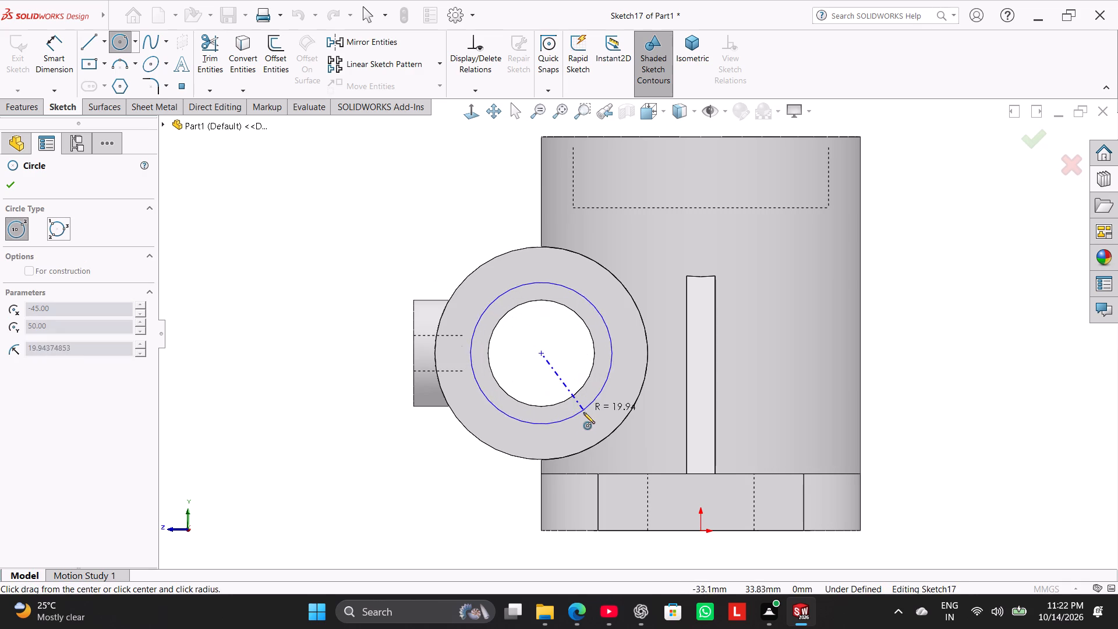
left_click(496, 413)
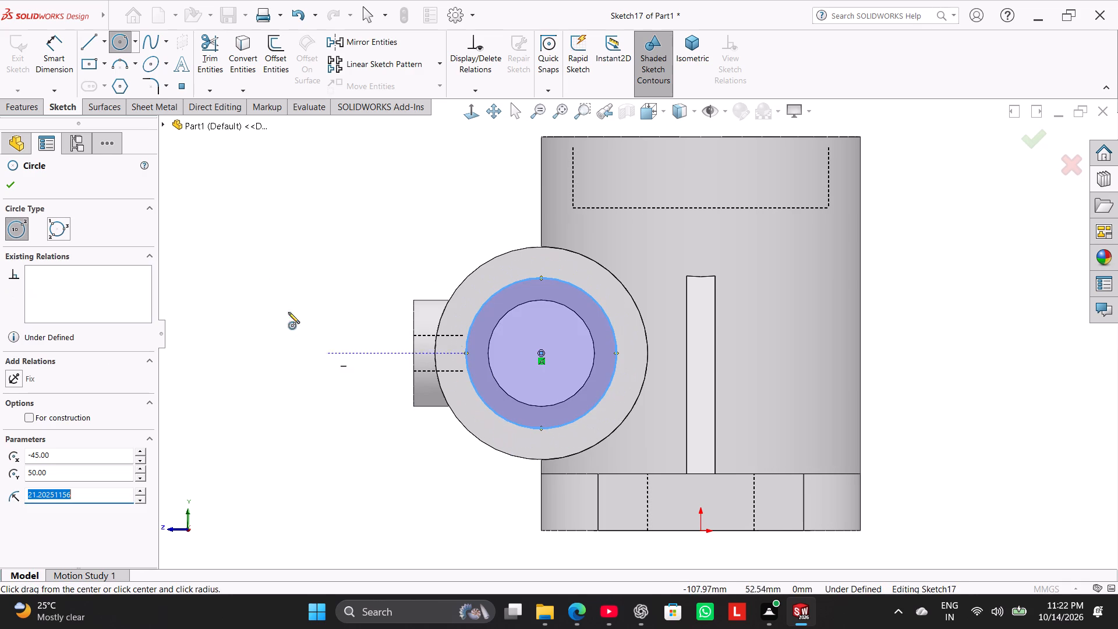
left_click(59, 52)
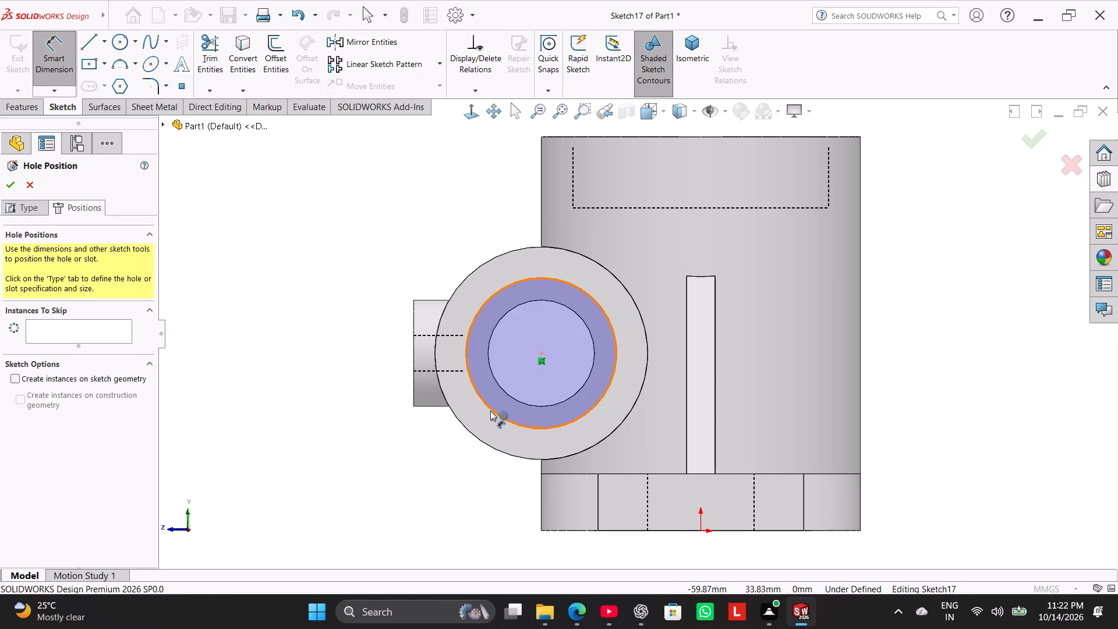
left_click(492, 411)
left_click(372, 433)
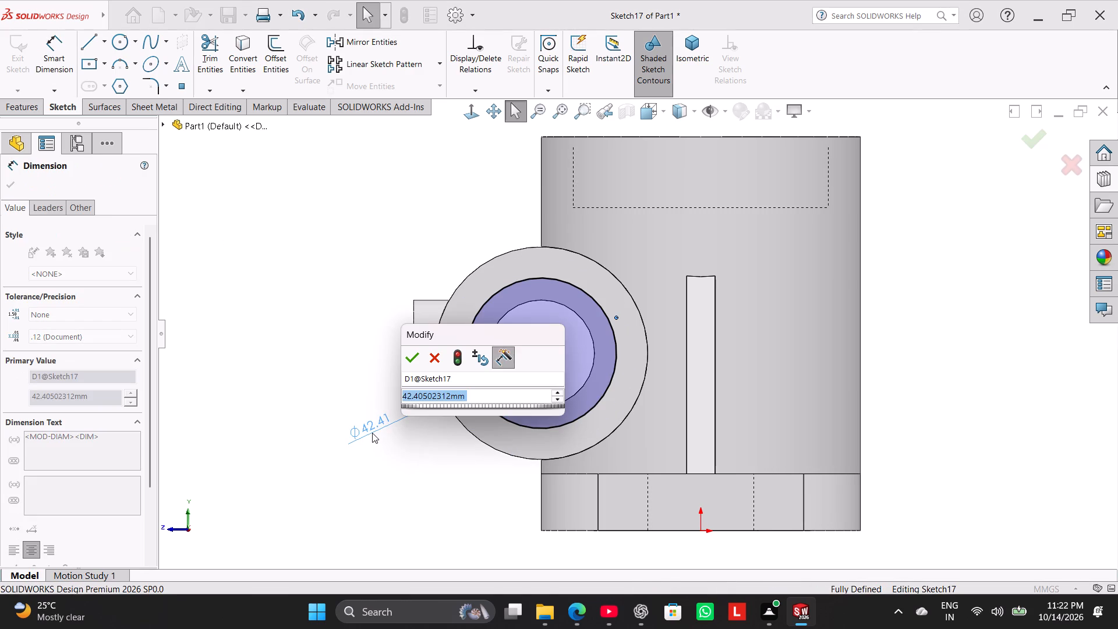
type("45")
key("Return")
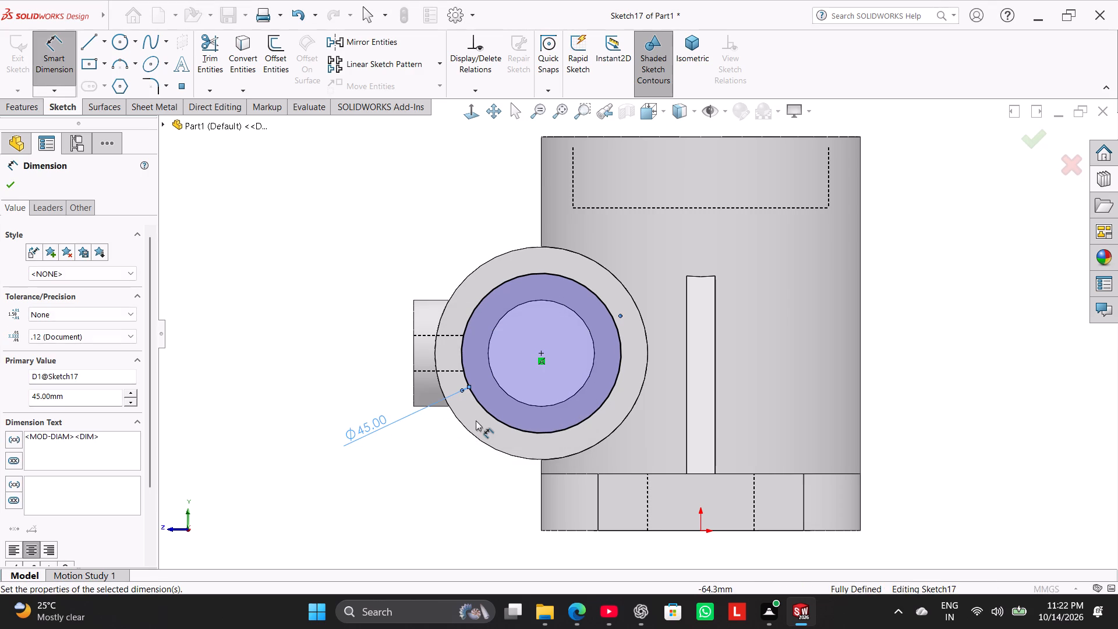
Convert the 45 mm circle to construction geometry.
right_click(499, 422)
left_click(534, 406)
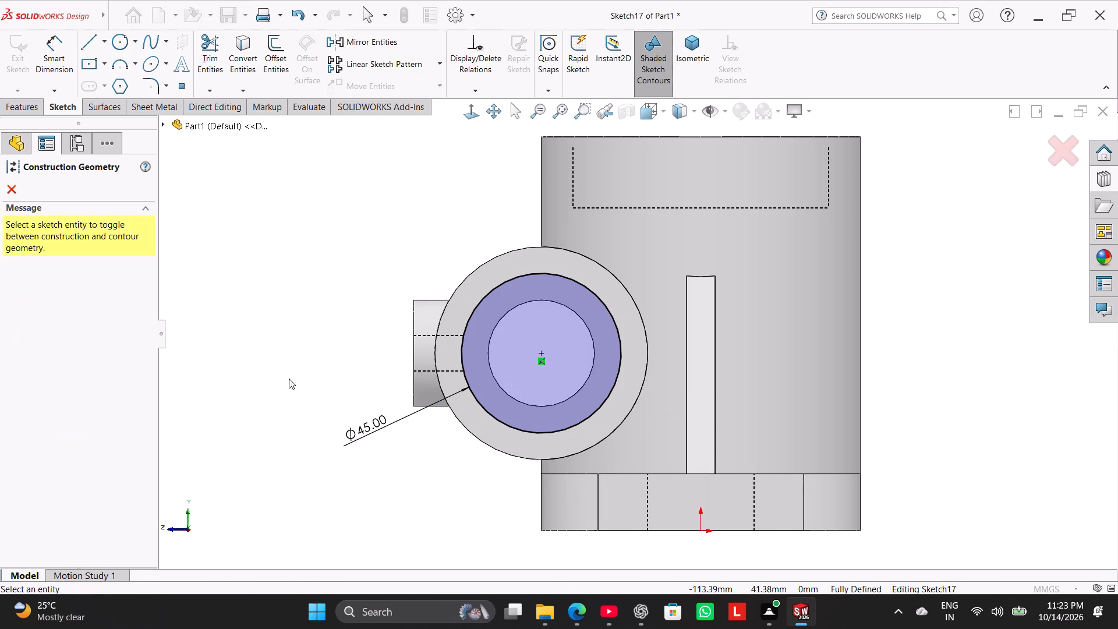
right_click(494, 418)
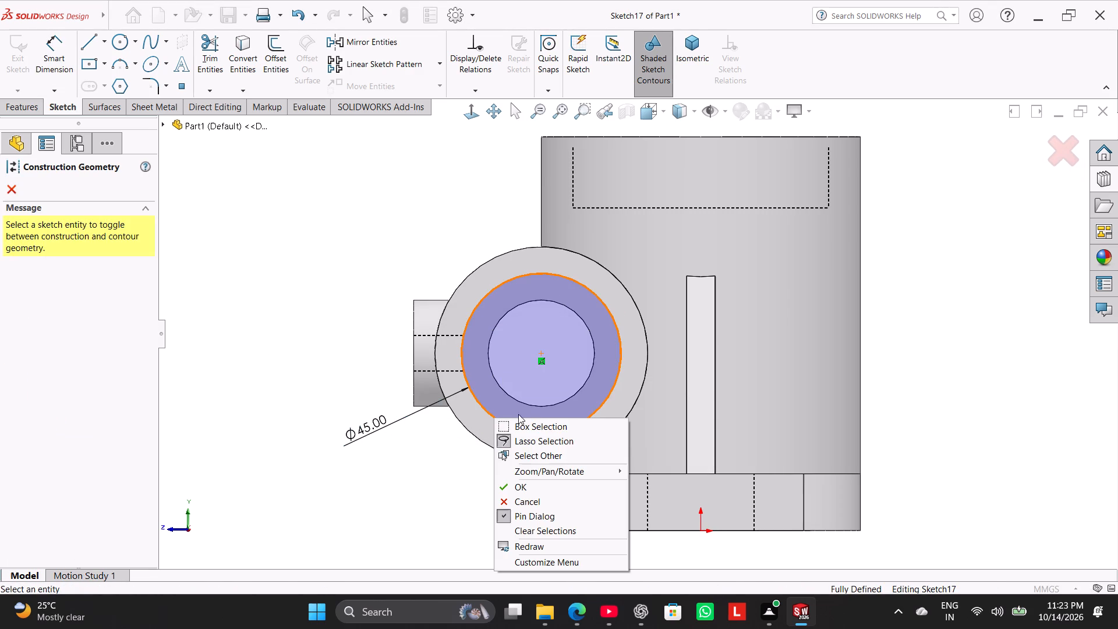
left_click(519, 484)
right_click(496, 420)
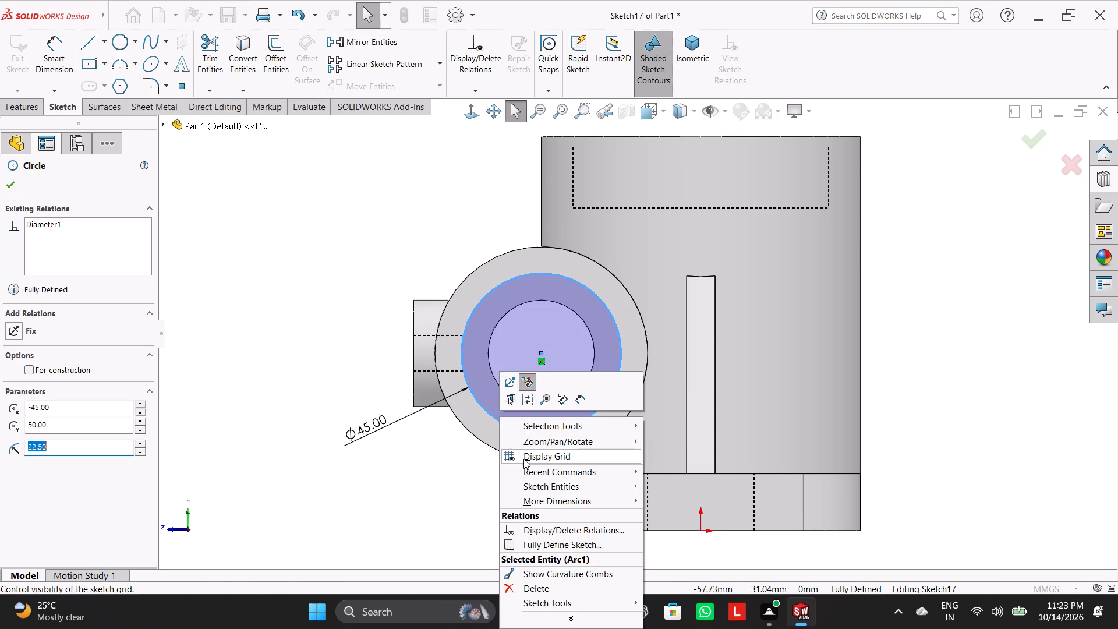
left_click(528, 401)
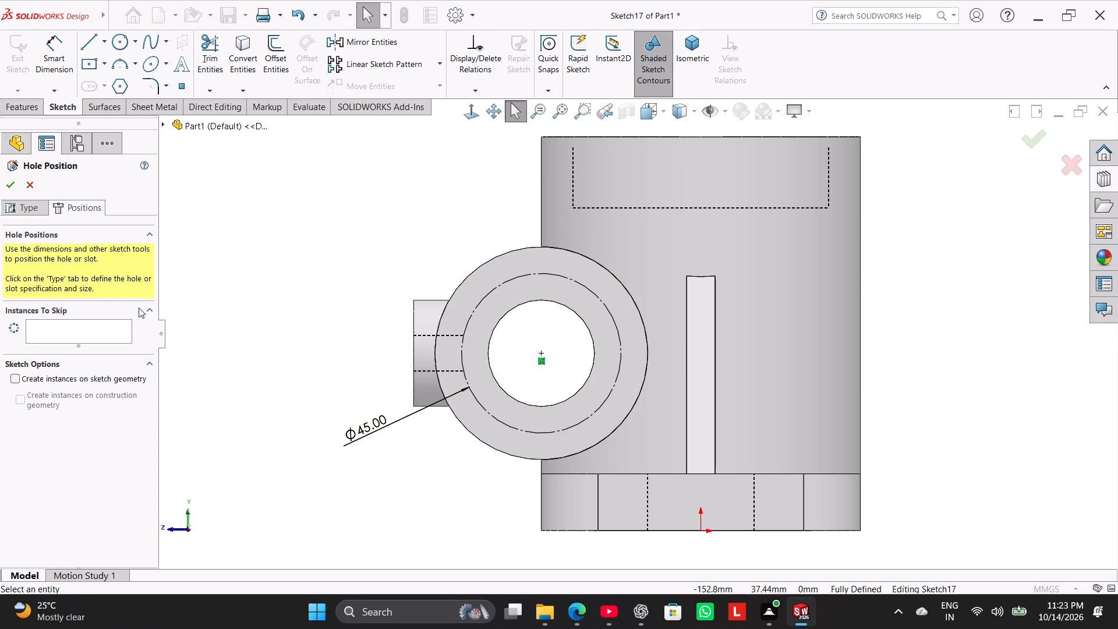
Place four M8 hole points on the construction circle, one in each quadrant around the bore.
left_click(176, 92)
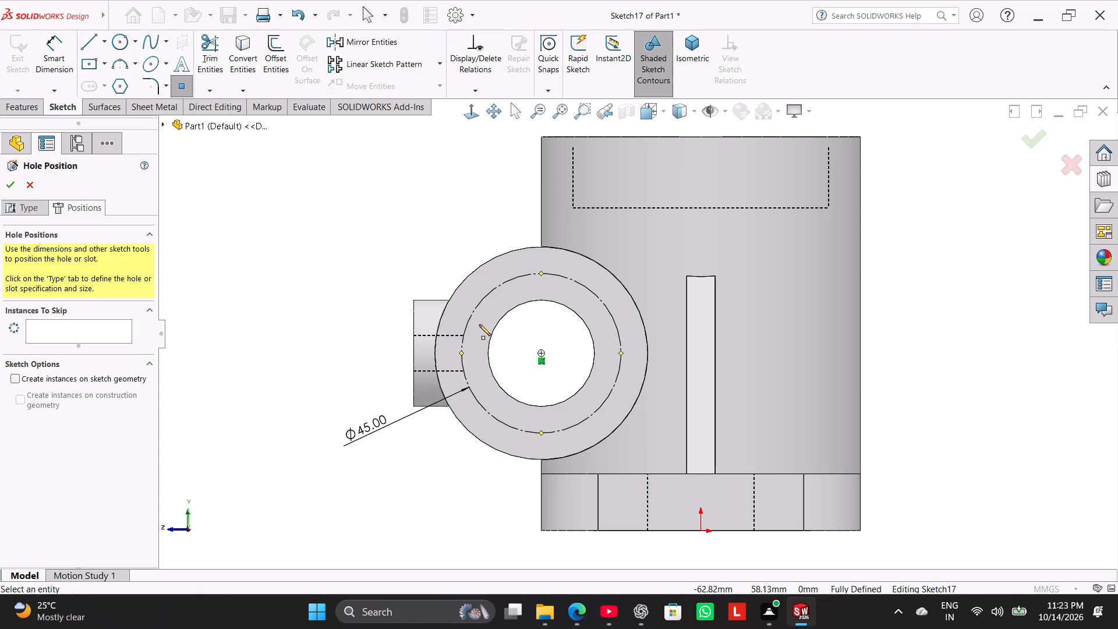
left_click(482, 299)
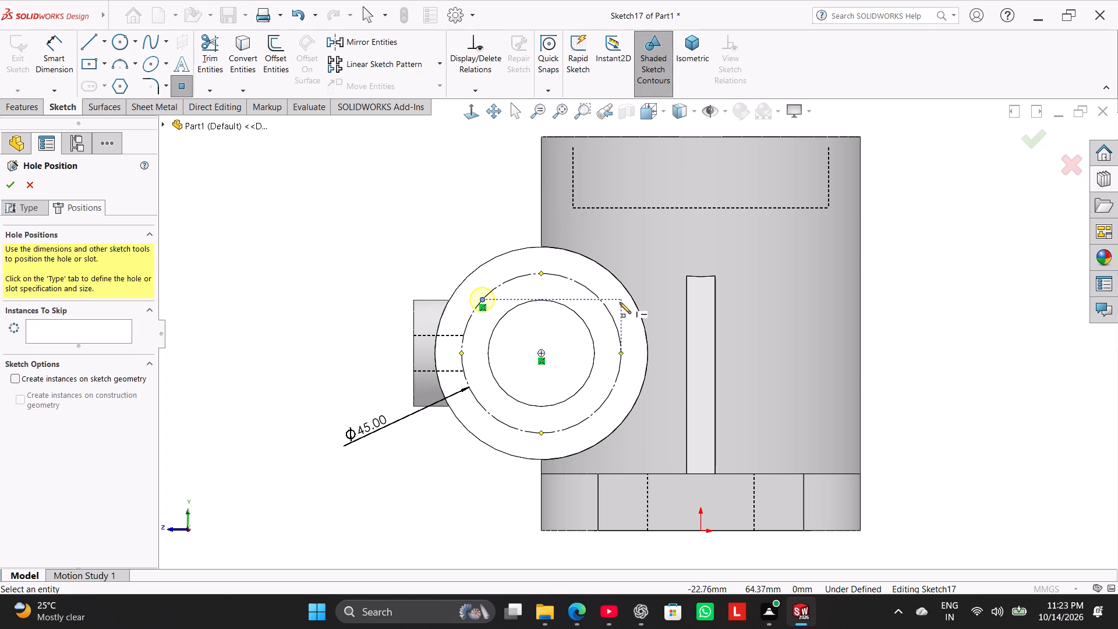
left_click(599, 299)
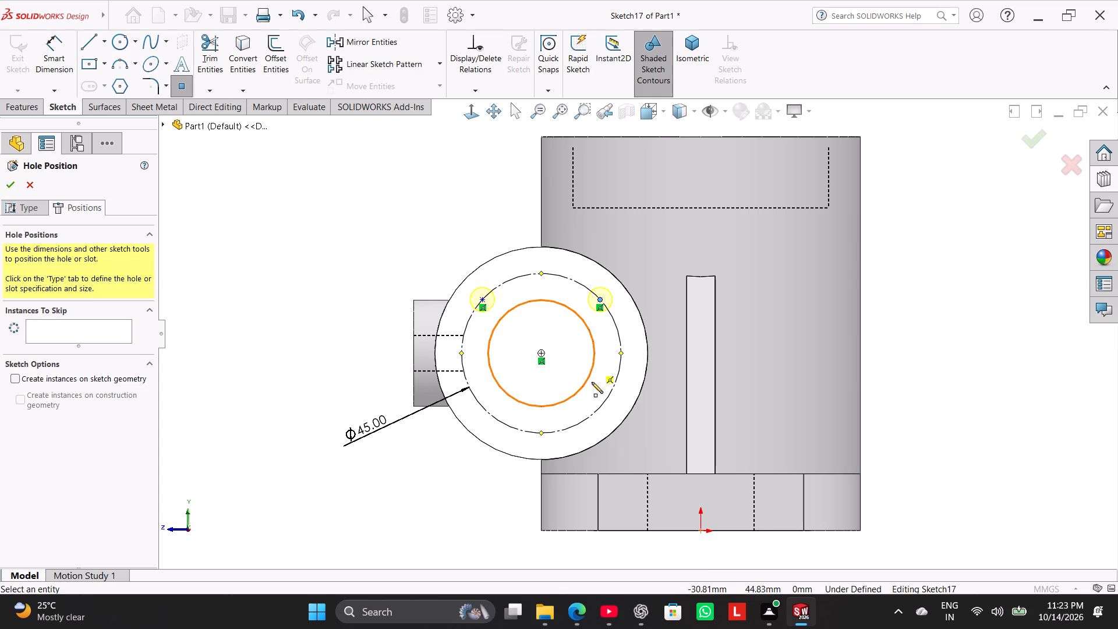
left_click(600, 405)
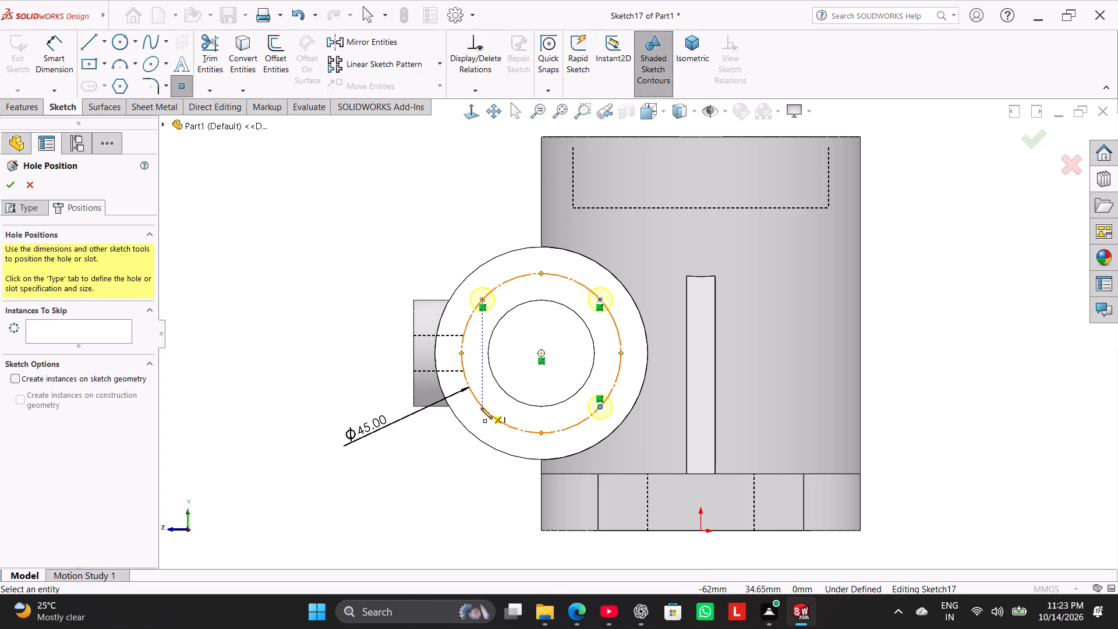
left_click(481, 408)
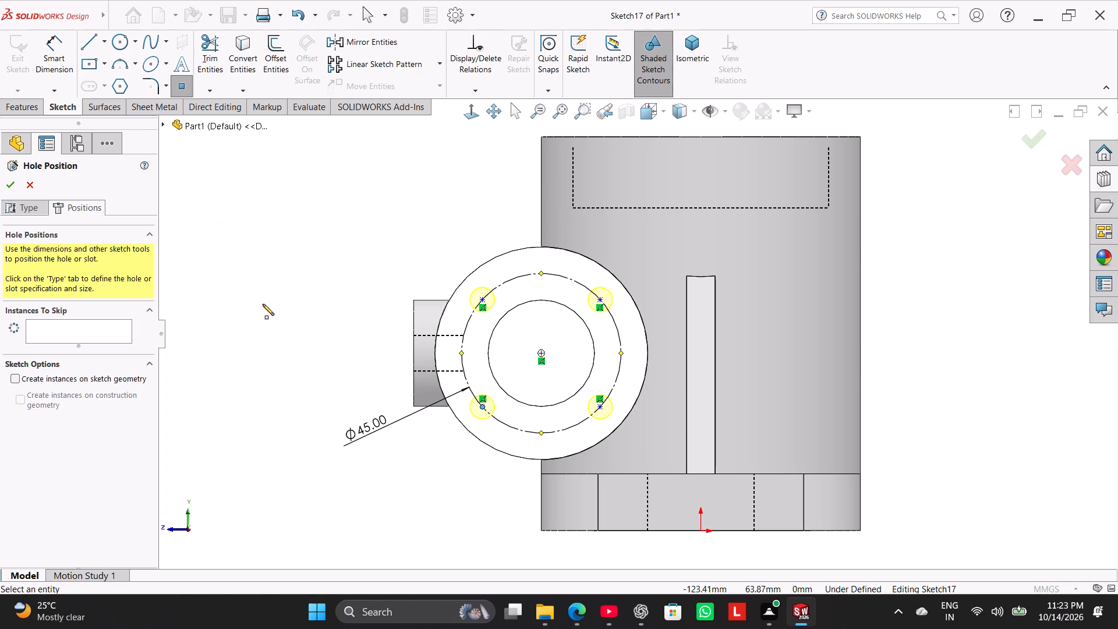
key("Escape")
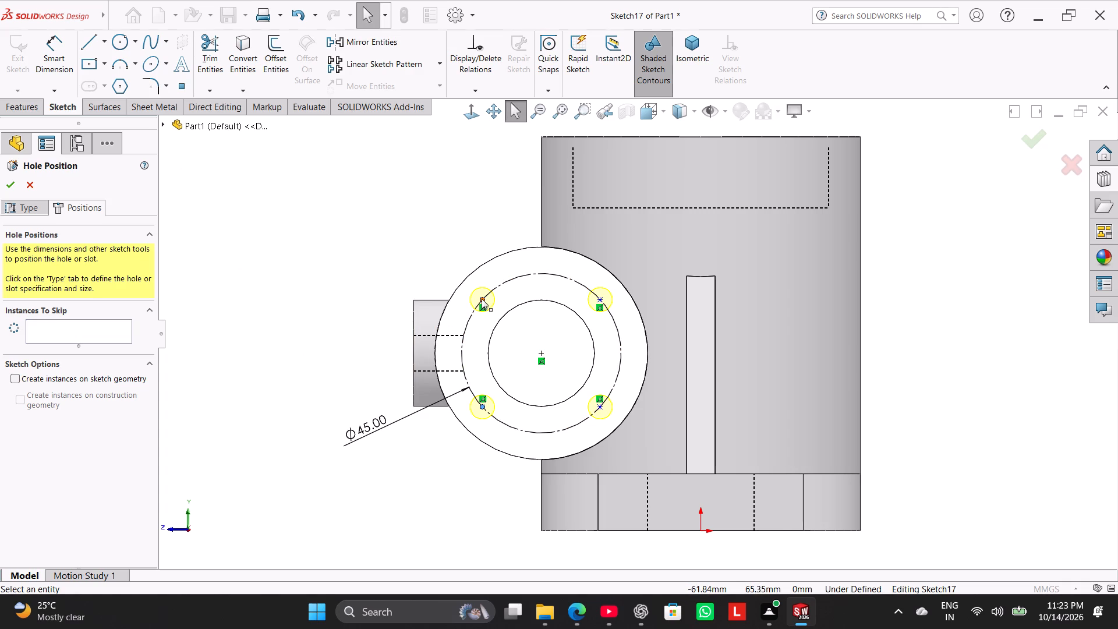
Add a Horizontal relation to the two upper hole points together with the lower hole point nearest the side boss.
left_click(482, 299, "ctrl")
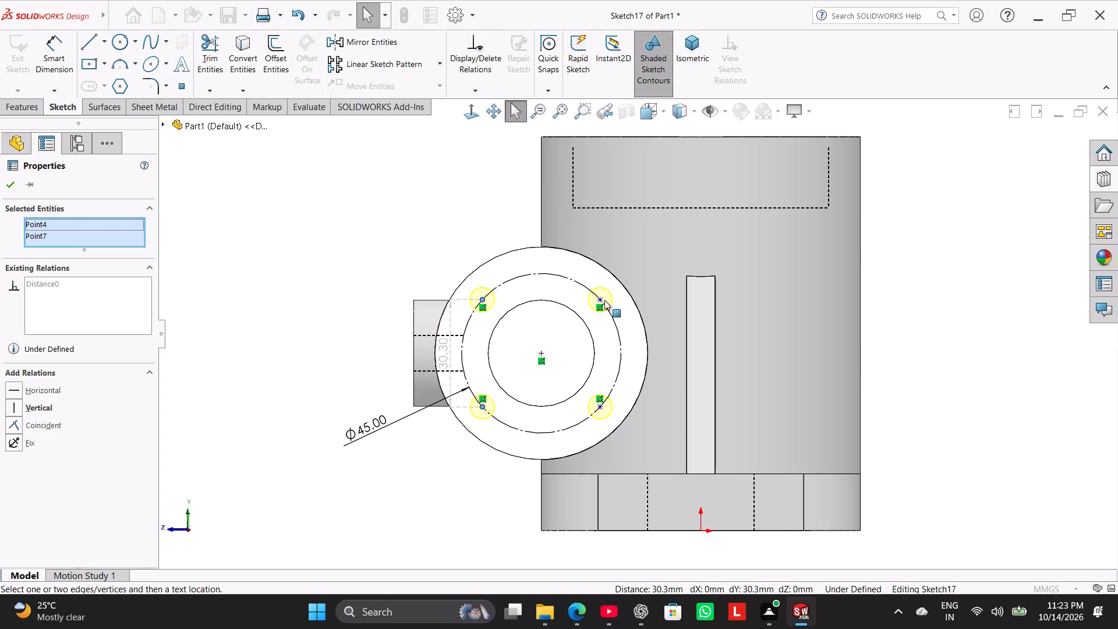
left_click(600, 299, "ctrl")
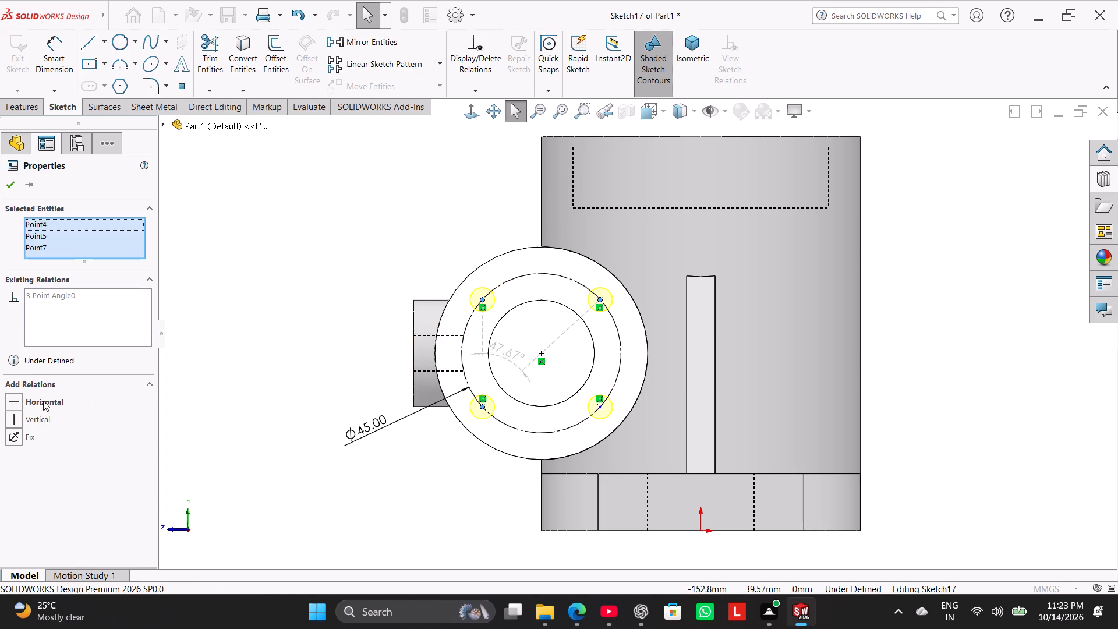
left_click(43, 401)
left_click(422, 482)
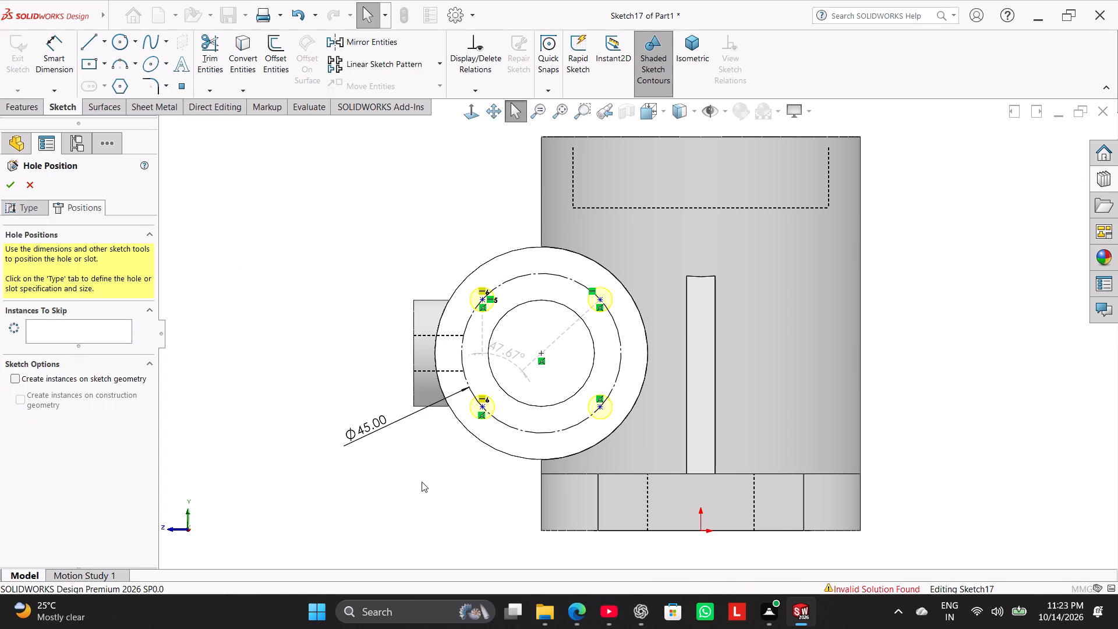
Add a Horizontal relation between the two lower hole points on the construction circle.
left_click(600, 410, "ctrl")
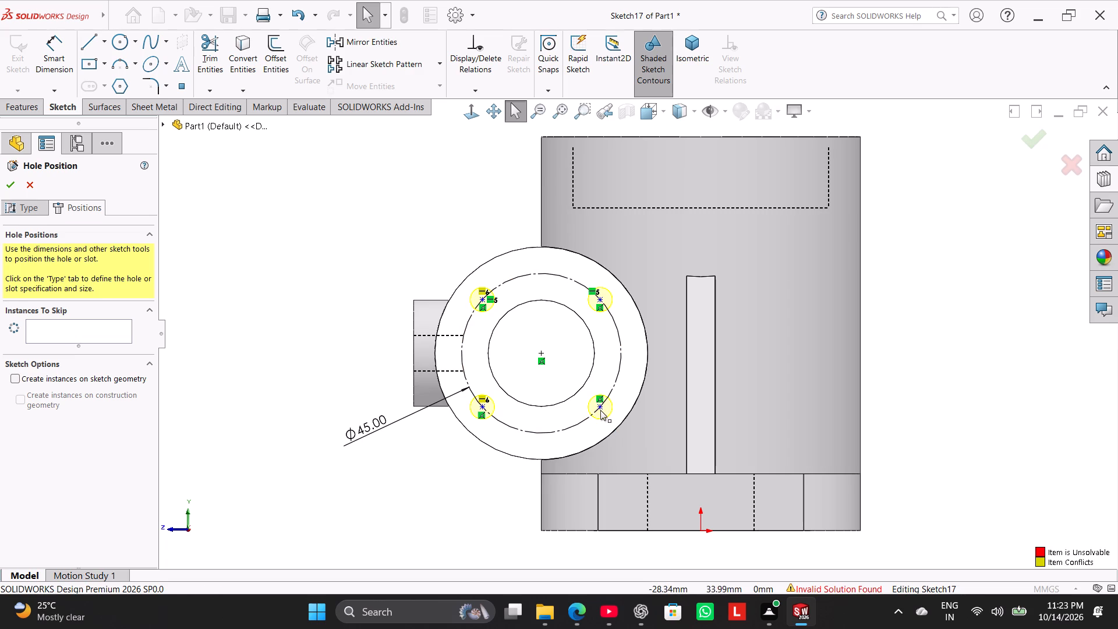
left_click(480, 405, "ctrl")
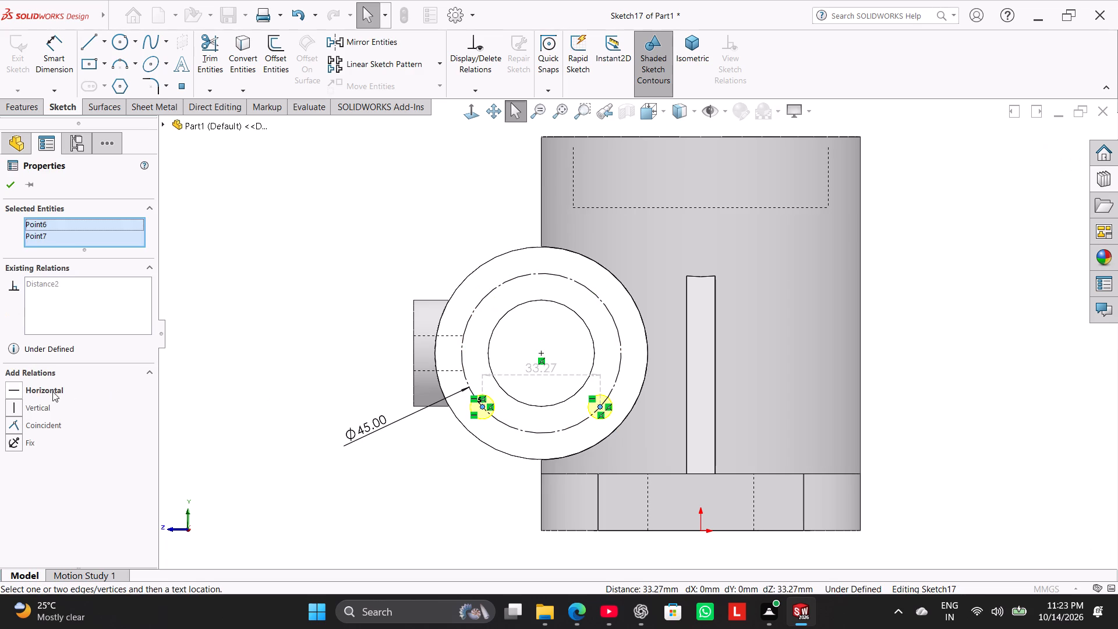
left_click(38, 391)
left_click(286, 363)
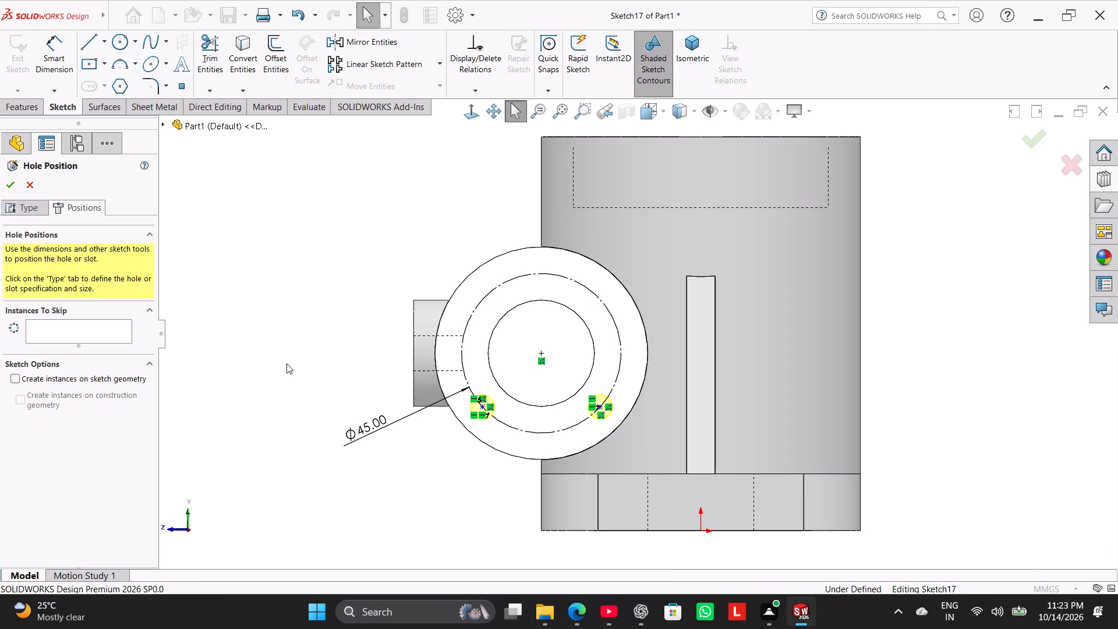
Undo the last two Horizontal relations added to the hole points.
key("ctrl+z")
key("ctrl+z")
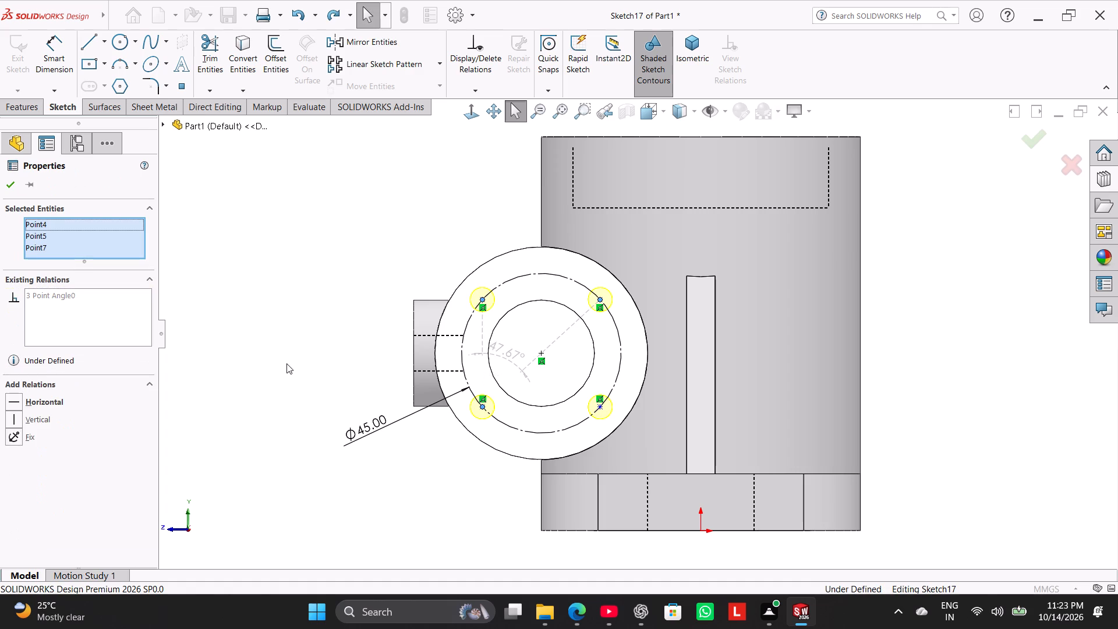
left_click(286, 363)
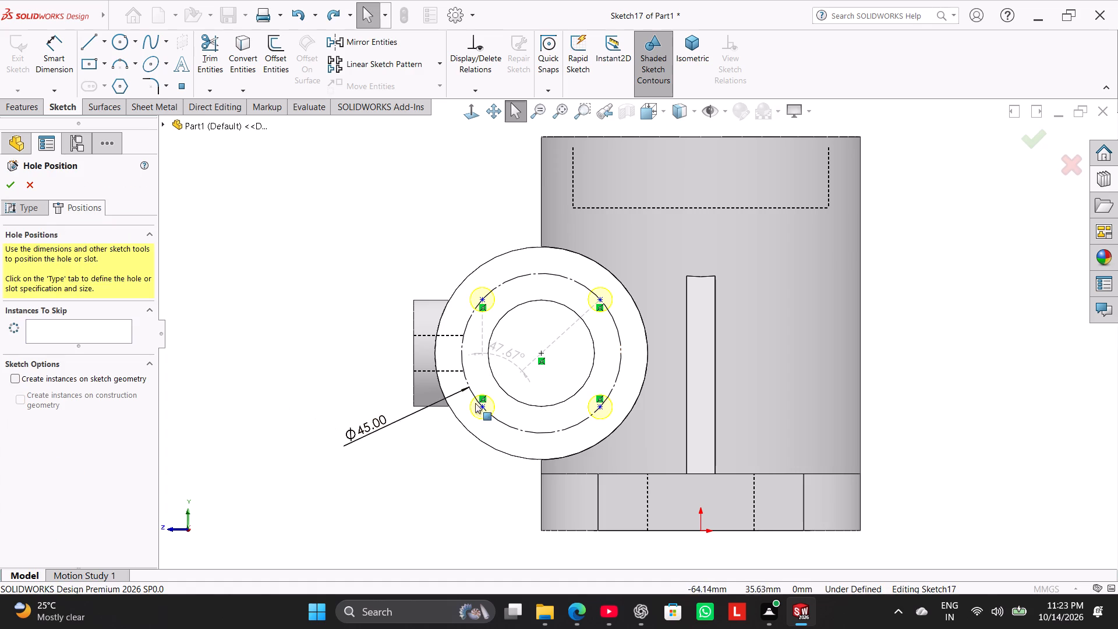
Delete the driven 47.67° angle dimension between the hole points around the bore.
right_click(513, 354)
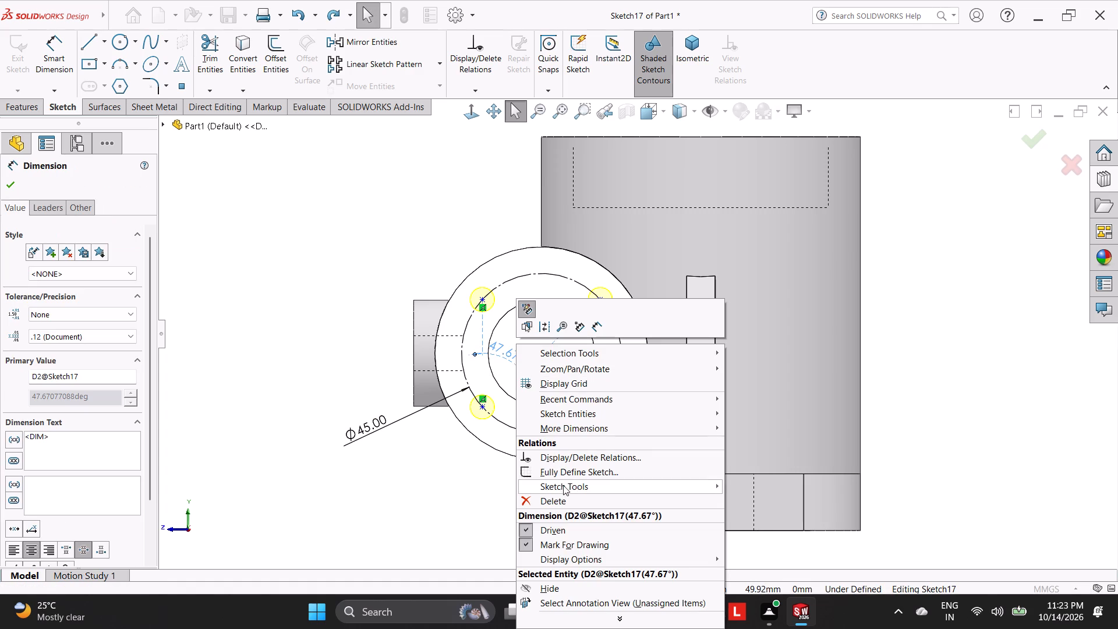
left_click(567, 499)
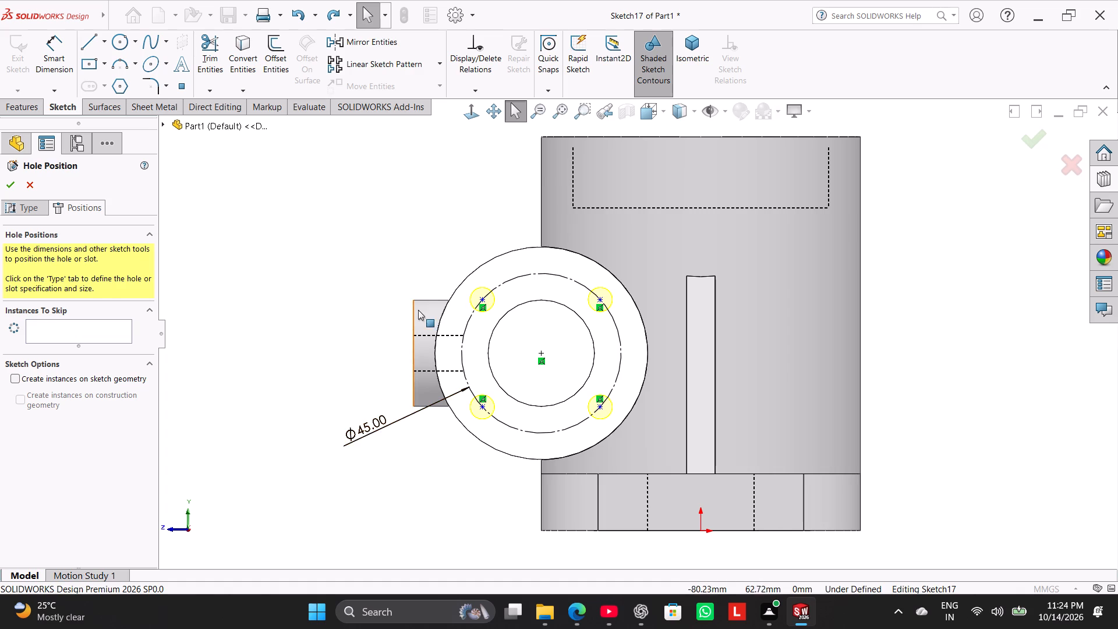
Dimension the distance between the two lower hole points as 30 mm.
left_click(62, 47)
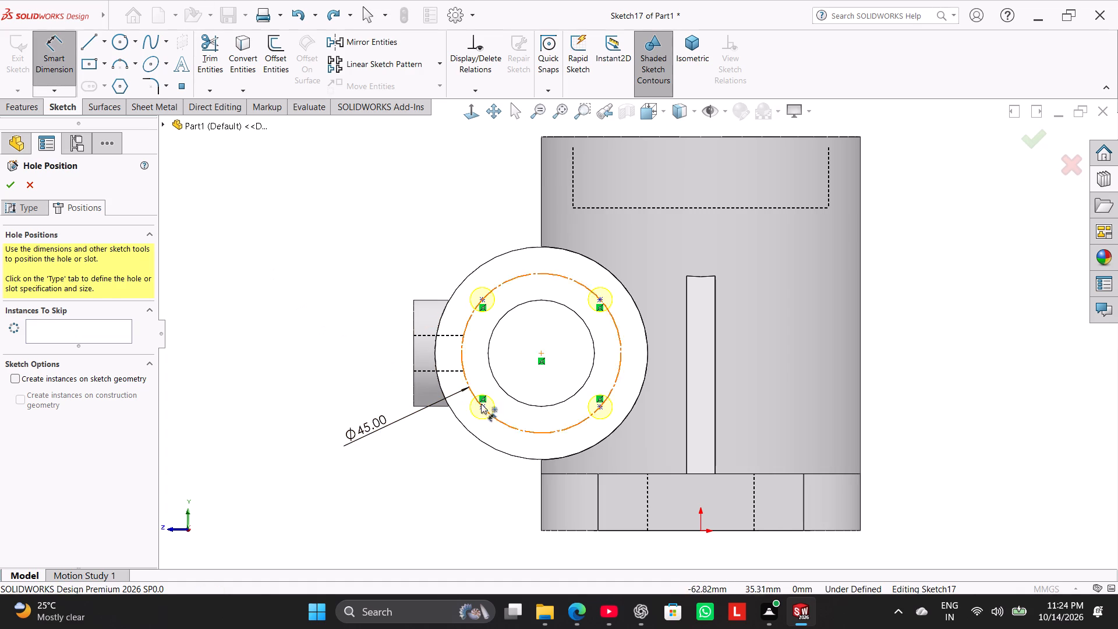
left_click(482, 408)
left_click(602, 407)
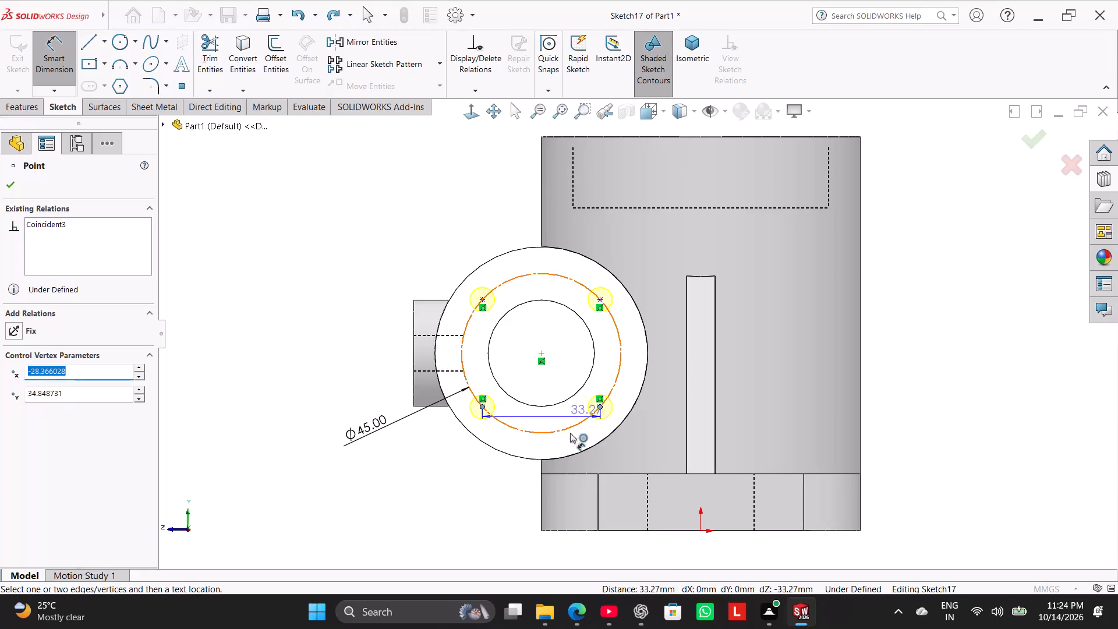
left_click(530, 490)
type("30")
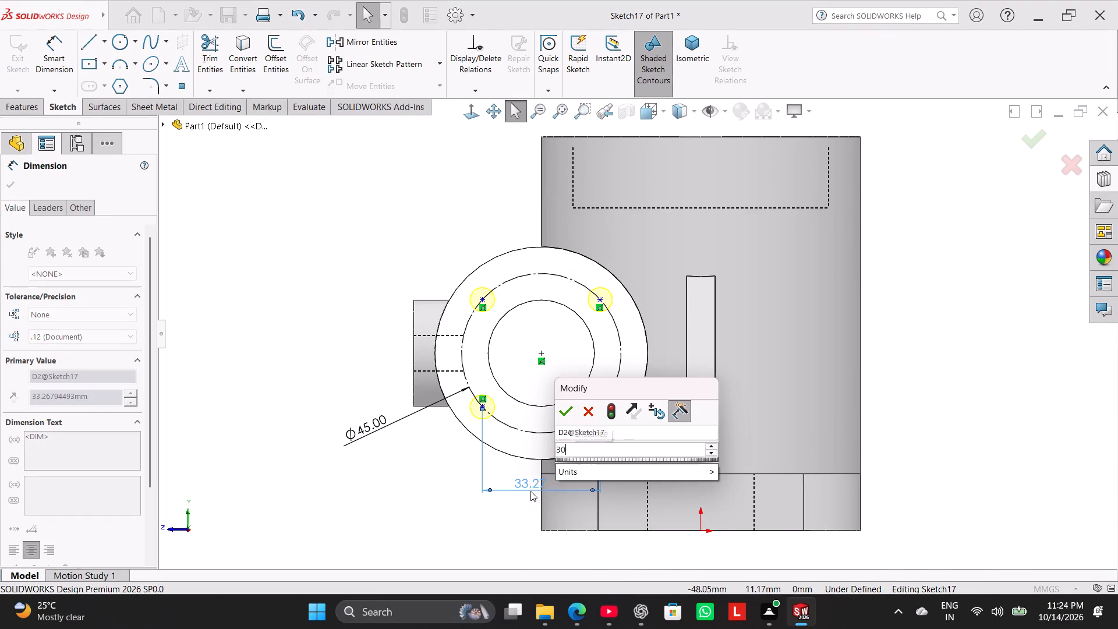
key("Return")
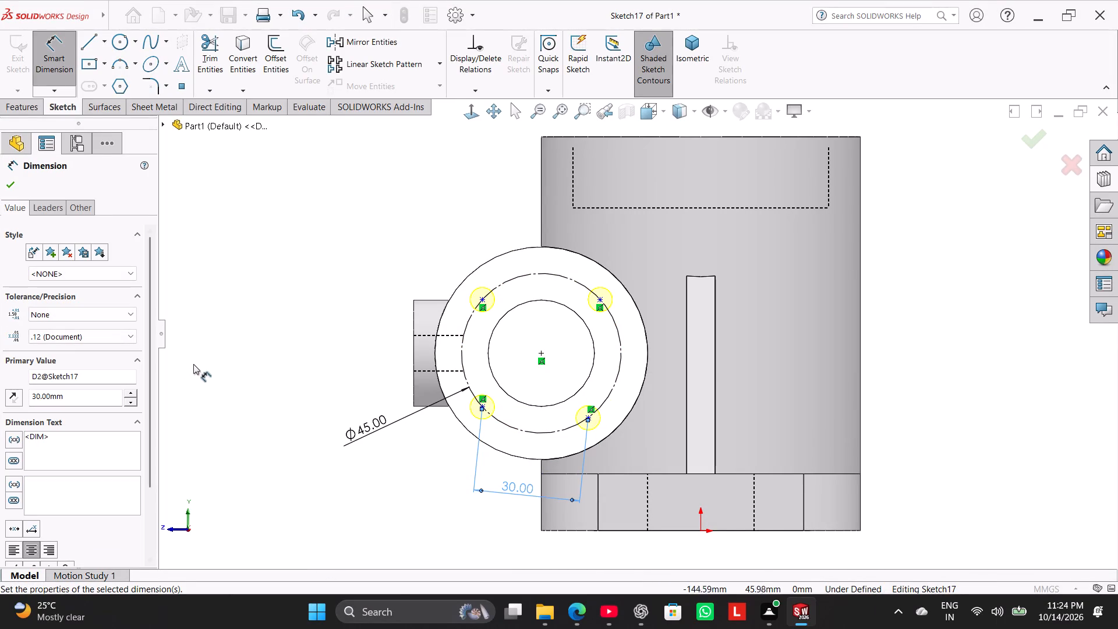
right_click(195, 363)
left_click(256, 399)
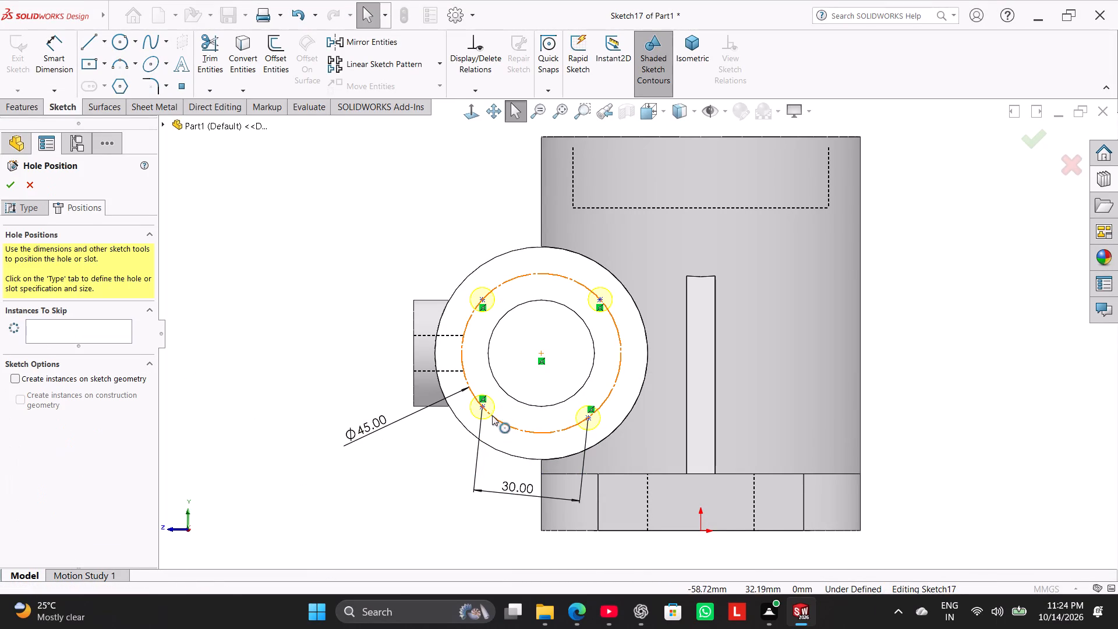
Add a Horizontal relation between the two lower hole points.
left_click(481, 407, "ctrl")
left_click(587, 418, "ctrl")
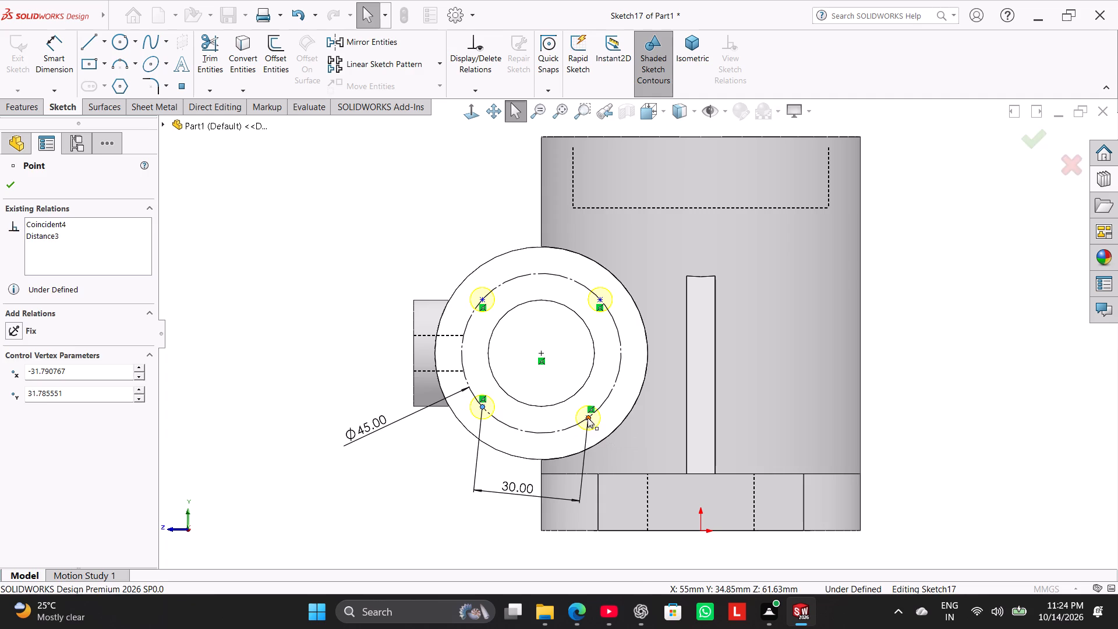
left_click(49, 387)
left_click(236, 361)
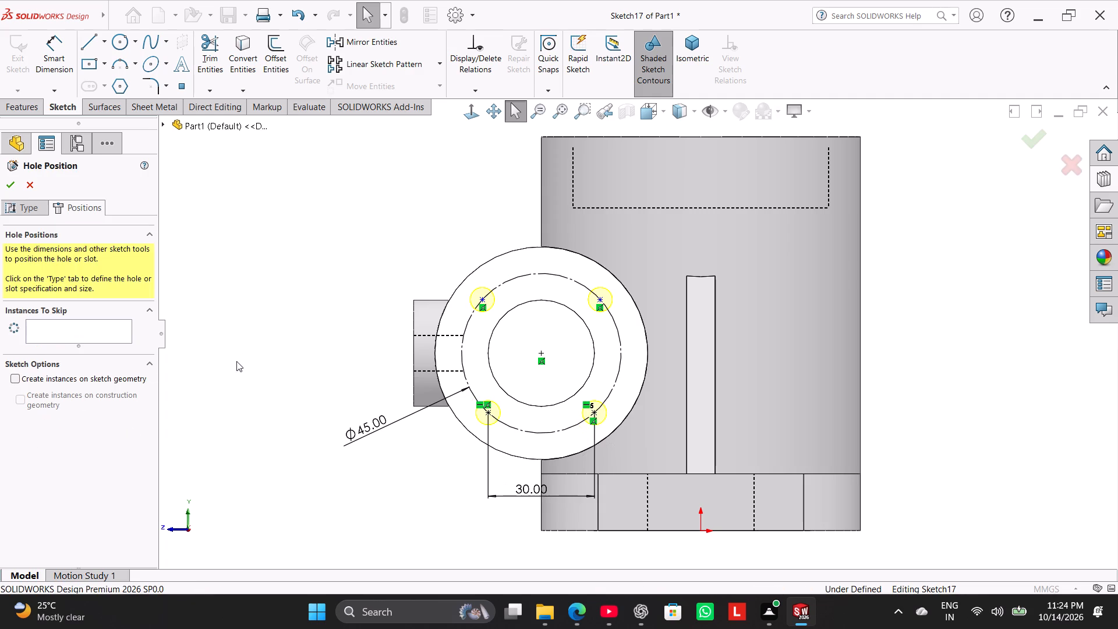
Add a Horizontal relation between the two upper hole points.
left_click(482, 299, "ctrl")
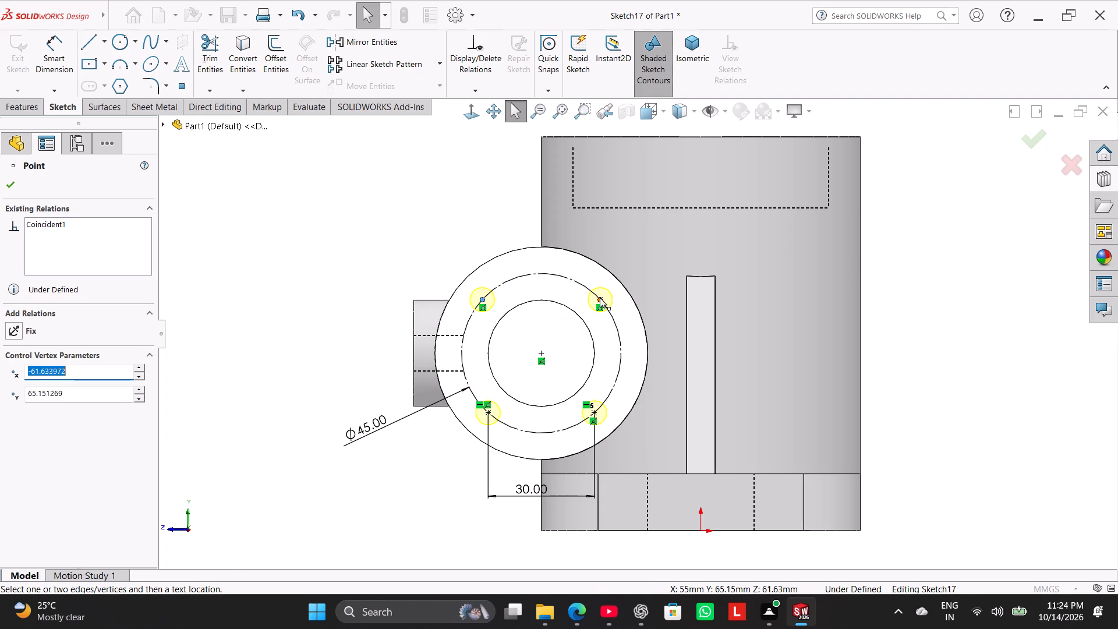
left_click(600, 299, "ctrl")
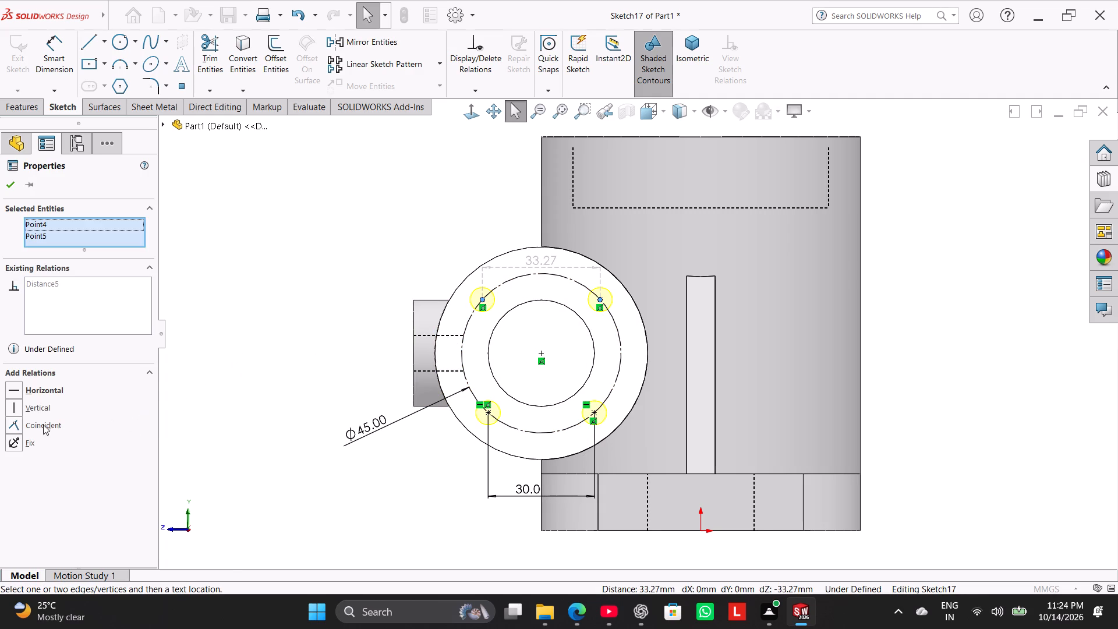
left_click(51, 389)
left_click(284, 327)
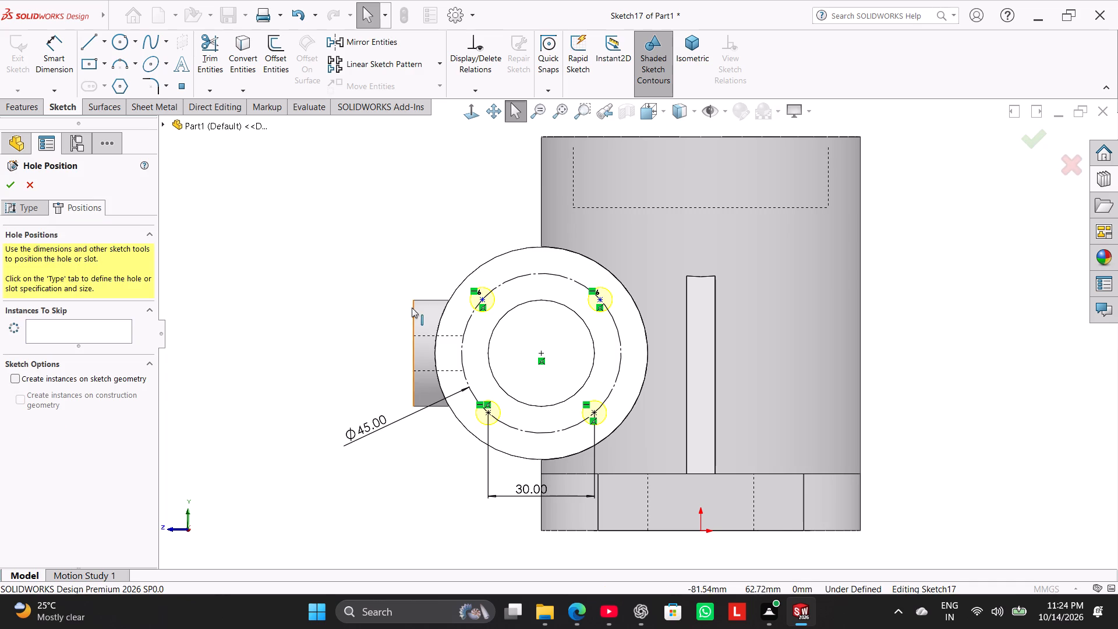
Add a Vertical relation between the upper and lower hole points nearest the side boss and finish the M8 tapped holes.
left_click(483, 299, "ctrl")
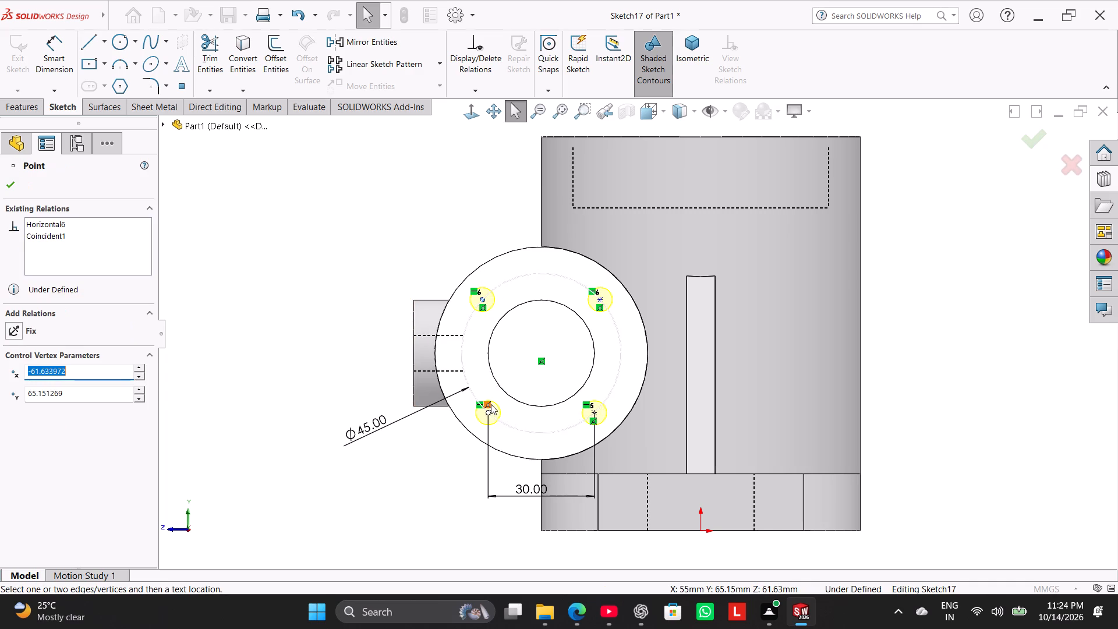
left_click(489, 413, "ctrl")
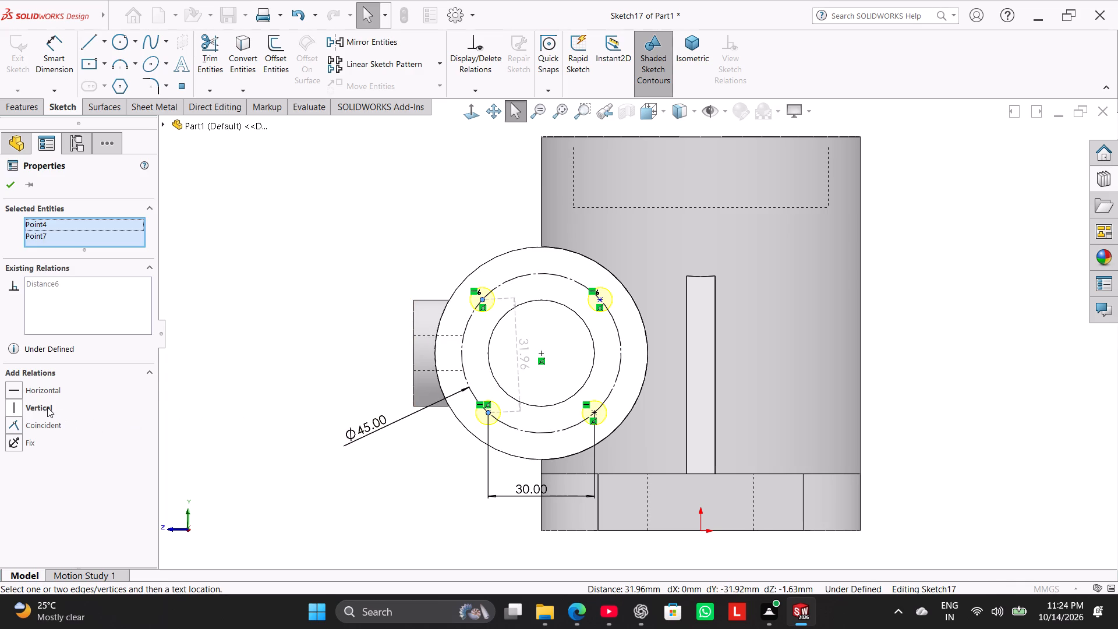
left_click(47, 407)
left_click(279, 352)
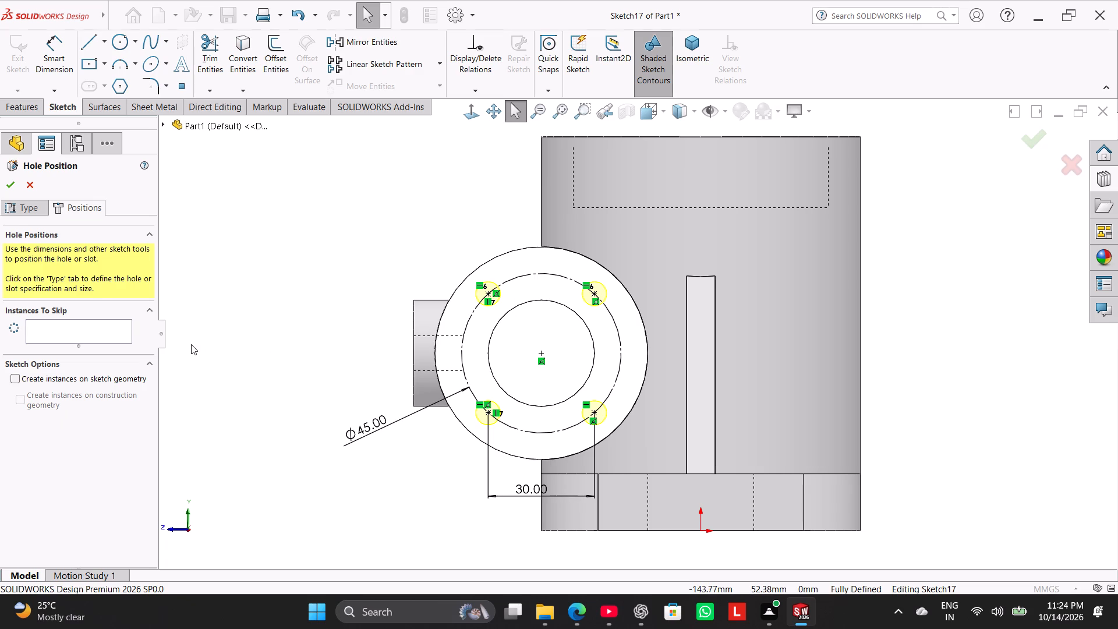
left_click(8, 187)
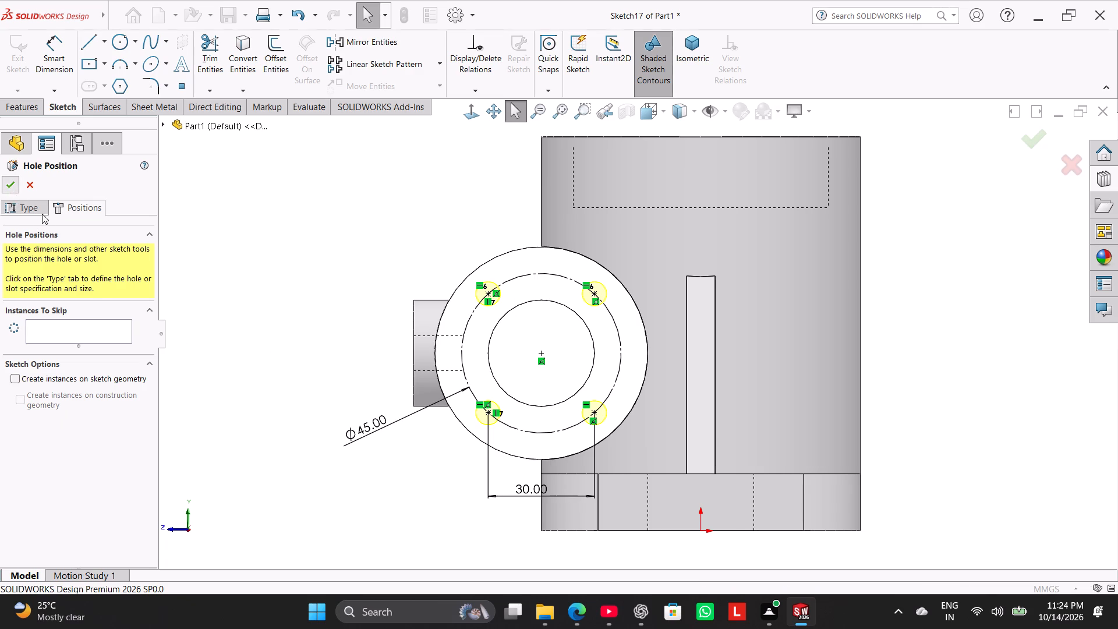
Mirror the M8 tapped hole feature about the Right Plane onto the horizontal cylinder's opposite end.
middle_click_drag(296, 302, 328, 337)
left_click(319, 338)
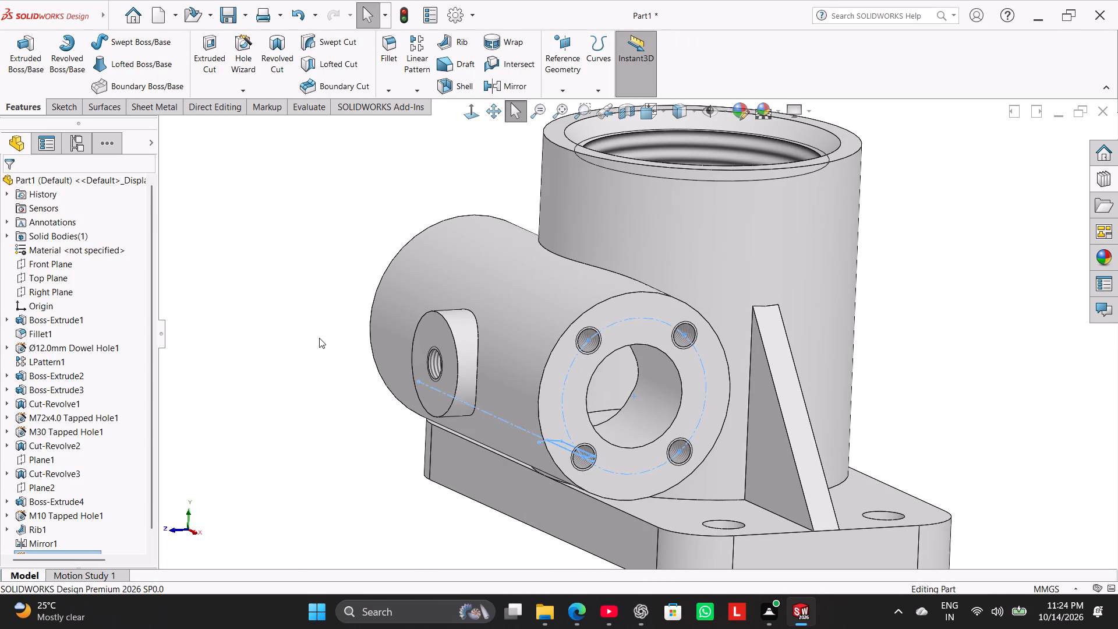
right_click_drag(272, 334, 350, 283)
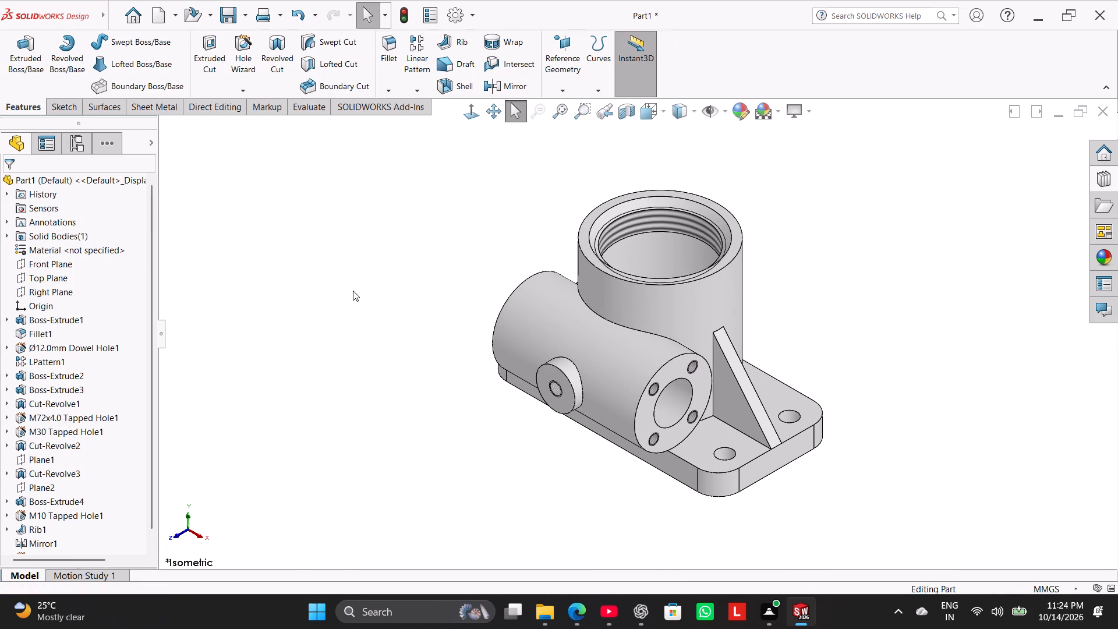
middle_click_drag(419, 312, 378, 328)
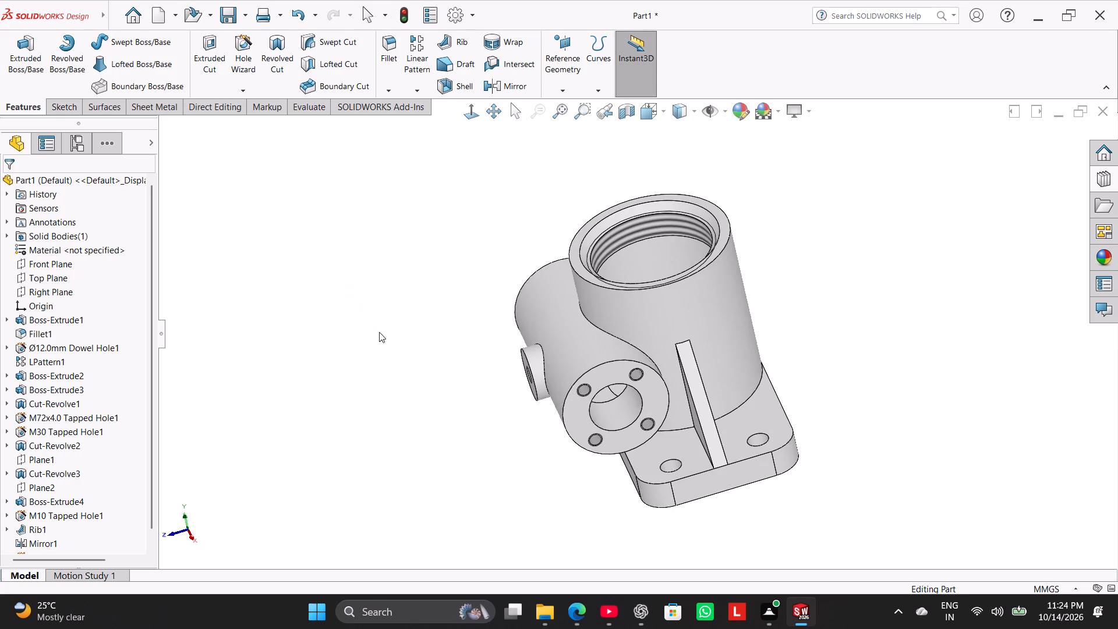
right_click_drag(379, 340, 429, 306)
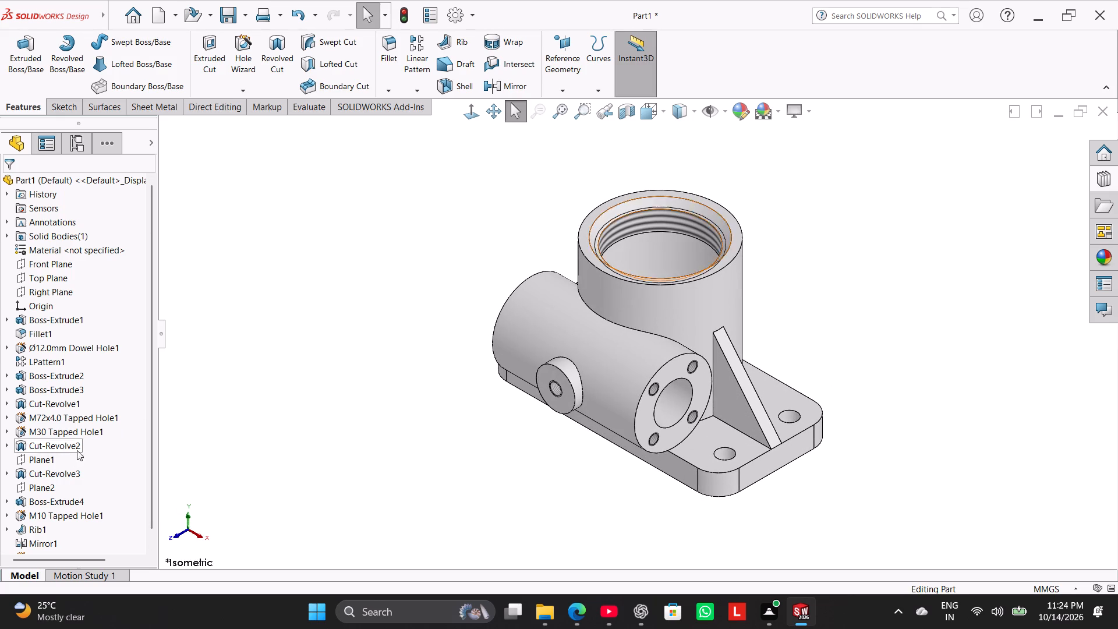
scroll(94, 426, "down", 4)
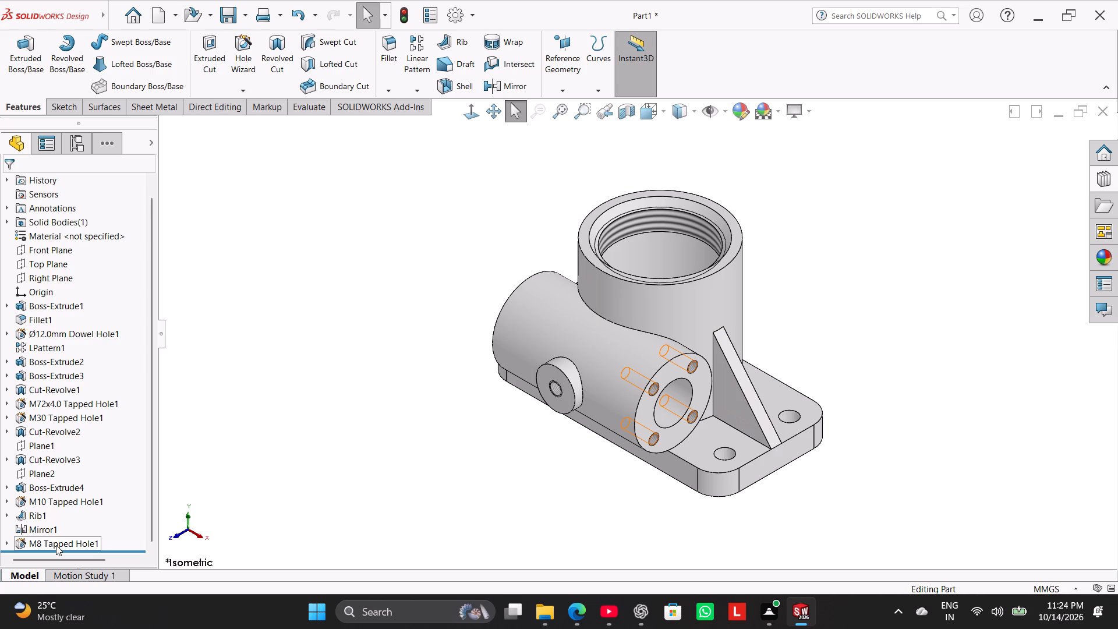
left_click(56, 545, "ctrl")
left_click(61, 284, "ctrl")
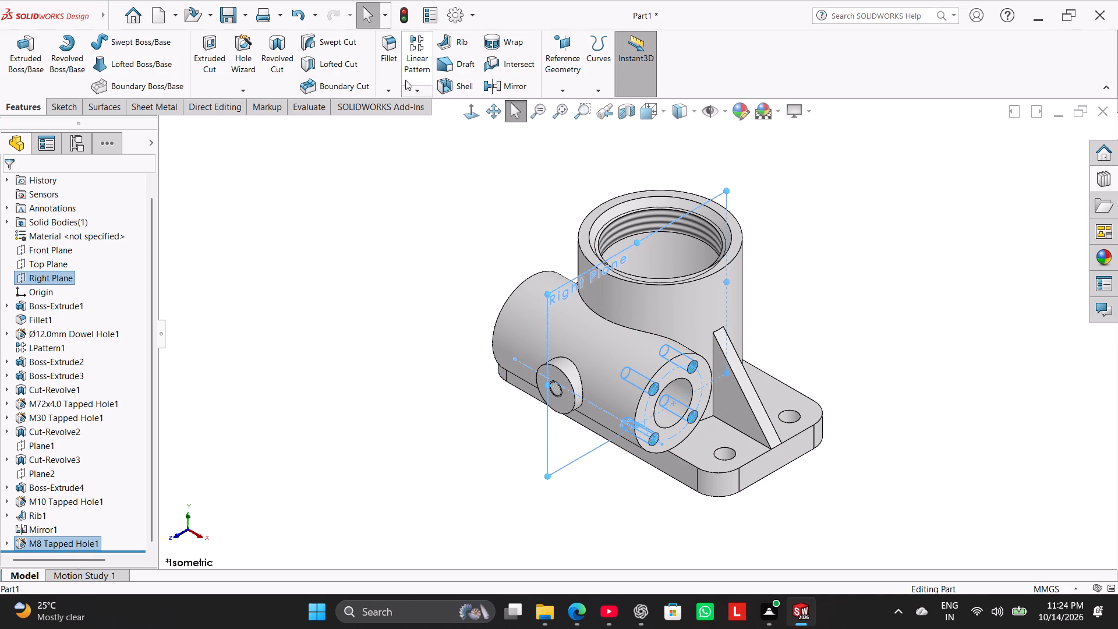
left_click(490, 87, "ctrl")
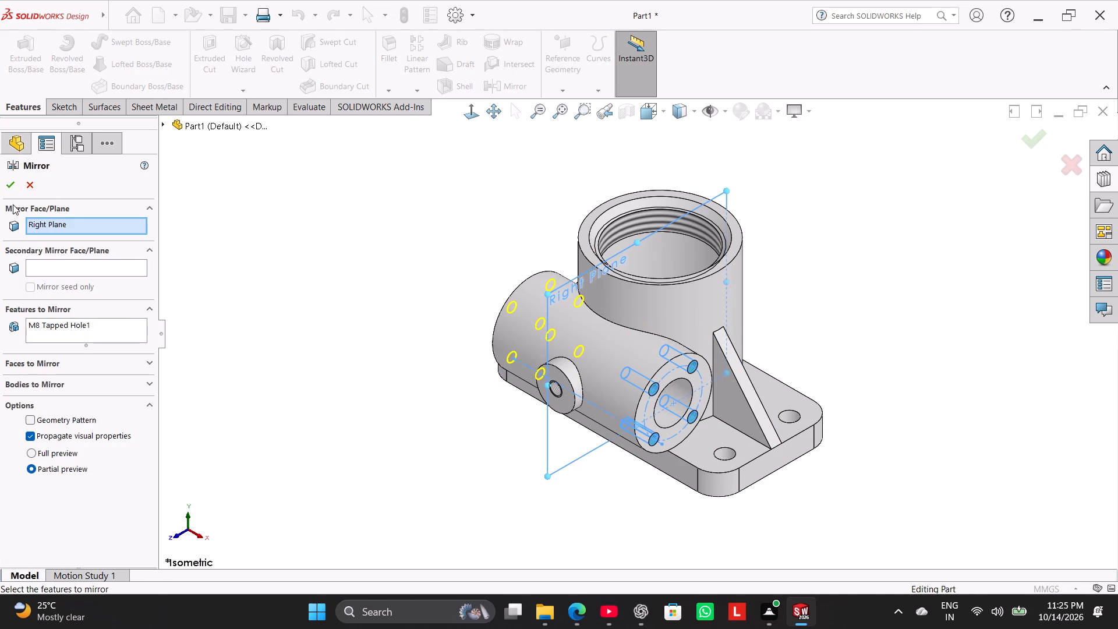
left_click(13, 189)
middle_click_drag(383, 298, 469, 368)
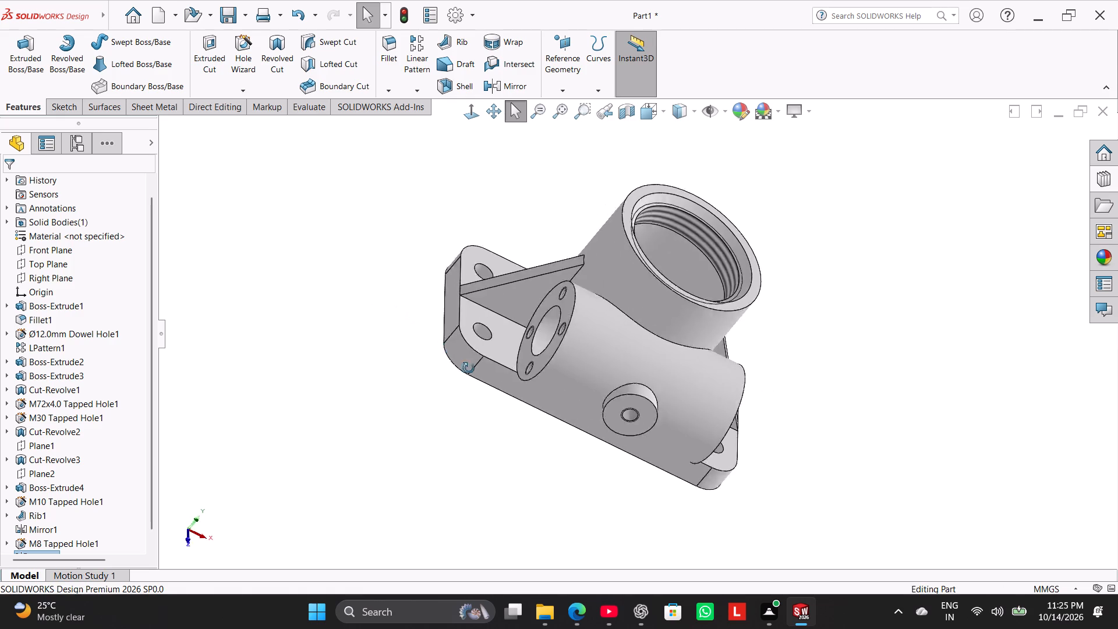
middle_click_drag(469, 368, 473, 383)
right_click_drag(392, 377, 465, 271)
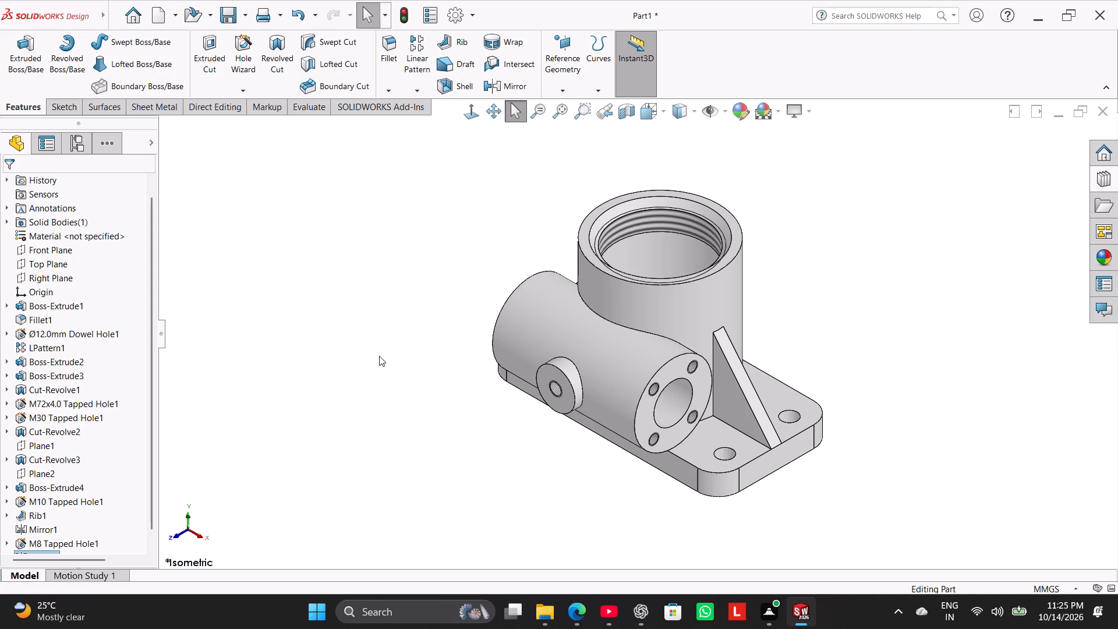
Define an ANSI Metric dowel hole in Hole Wizard, size Ø3.0, with a blind depth of 9 mm.
left_click(240, 61)
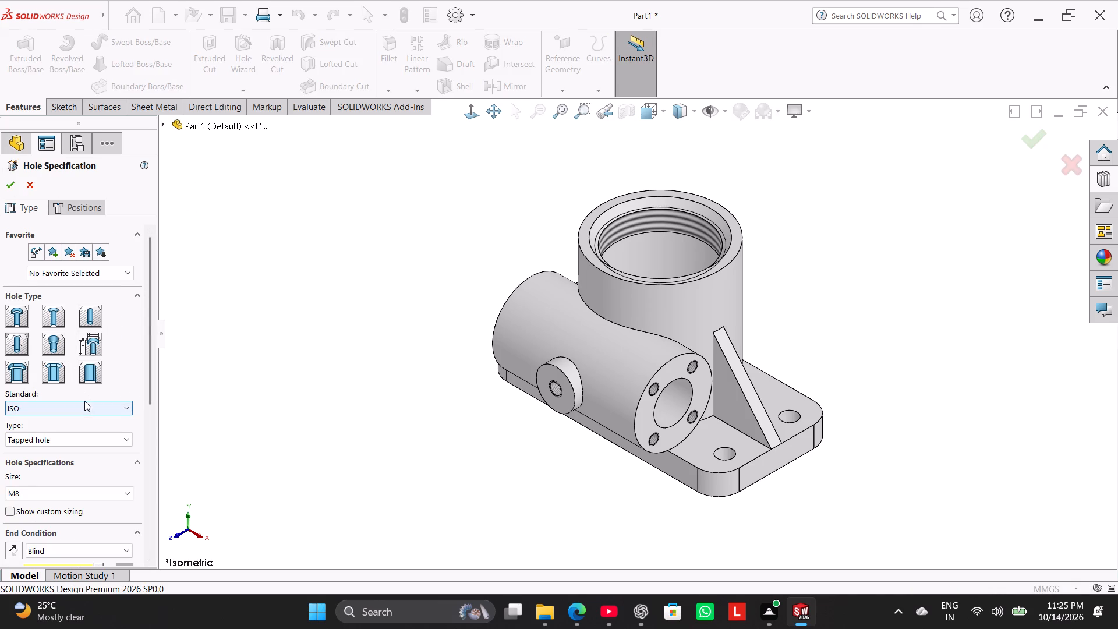
left_click(89, 315)
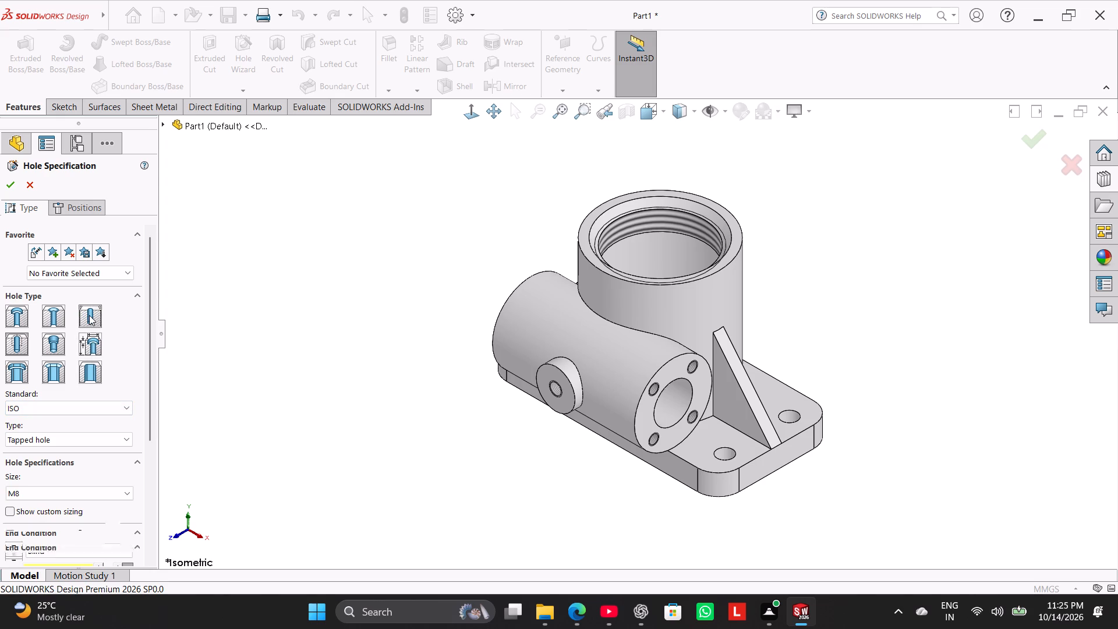
left_click(77, 411)
scroll(76, 437, "up", 2)
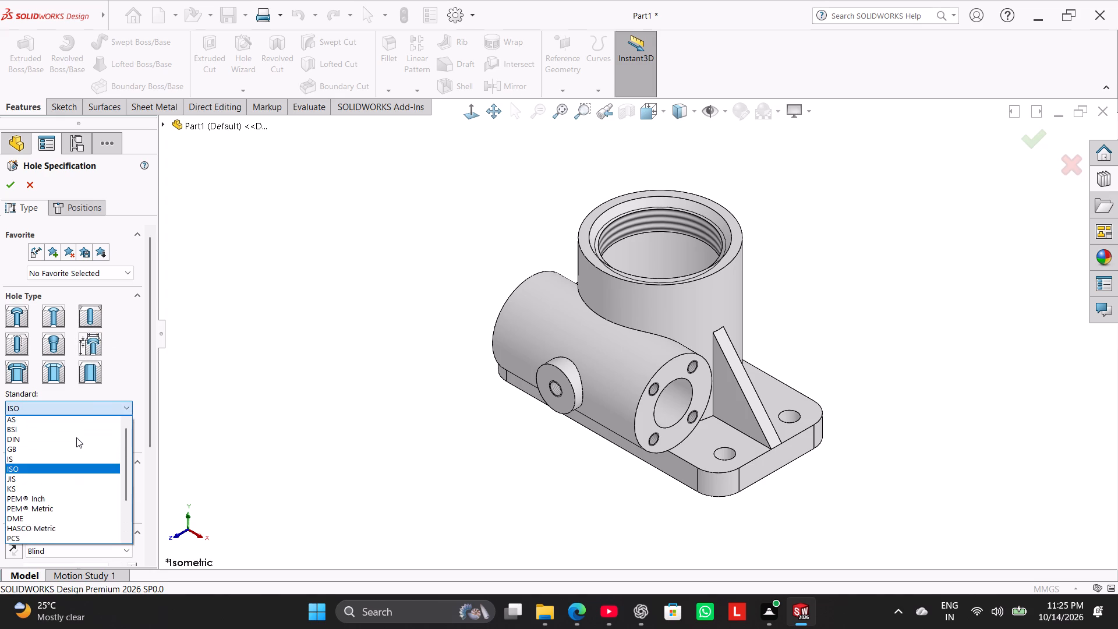
left_click(76, 434)
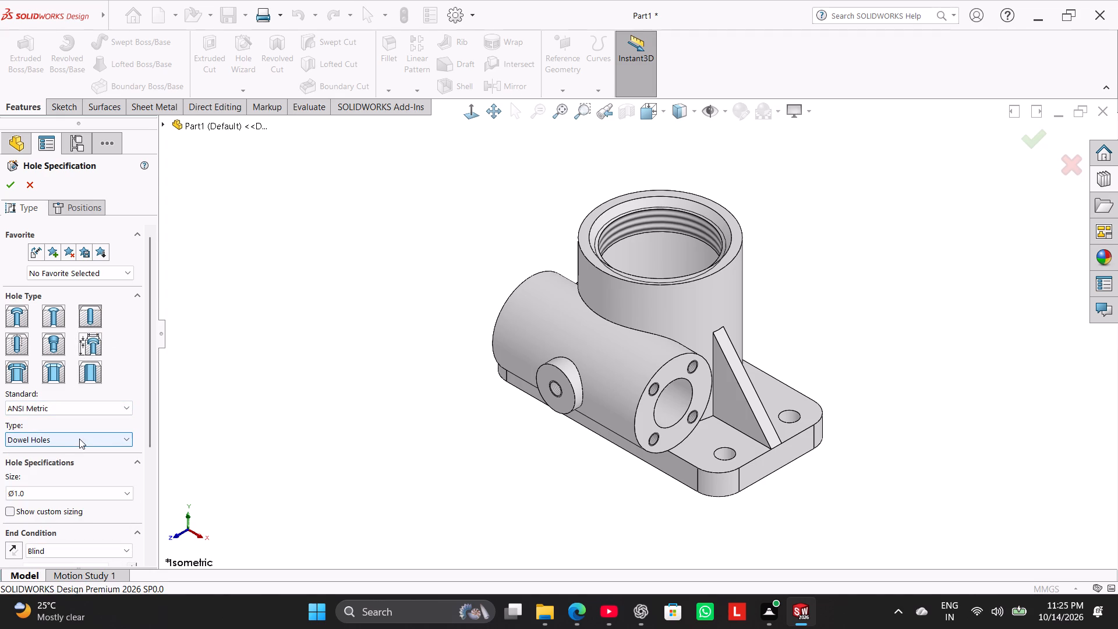
left_click_drag(147, 411, 151, 441)
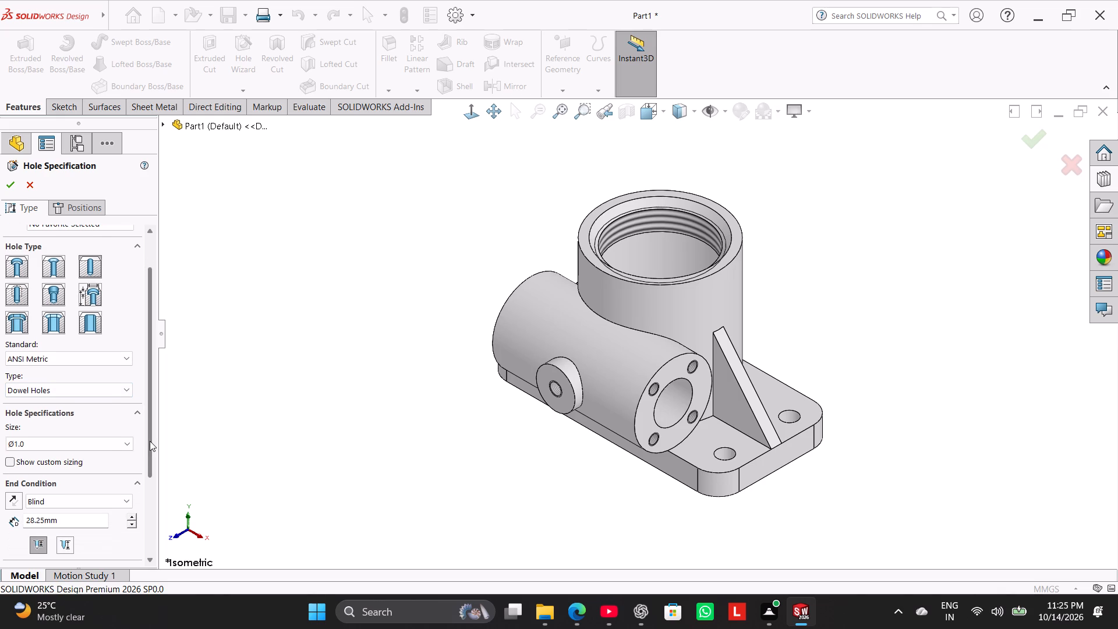
left_click(112, 444)
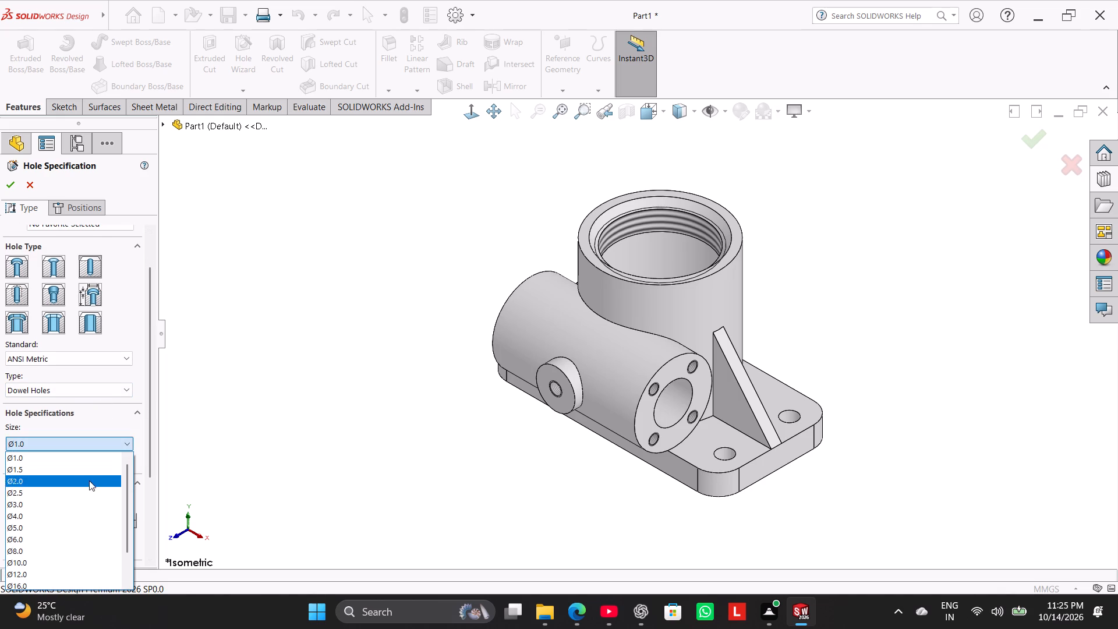
left_click(91, 500)
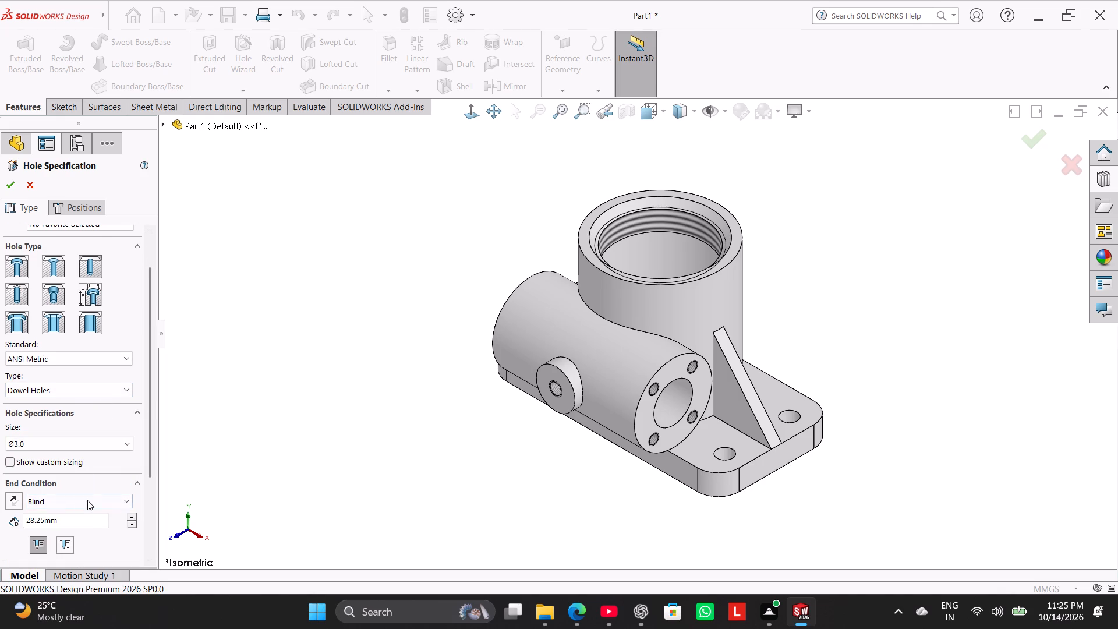
triple_click(87, 513)
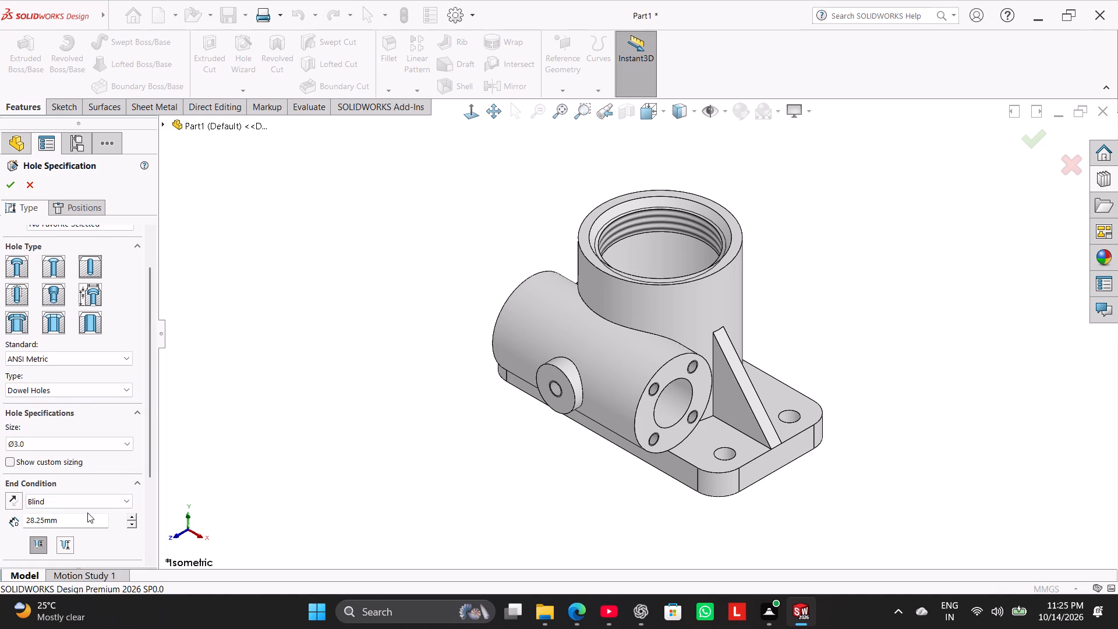
left_click(87, 515)
key("9")
key("Return")
left_click_drag(149, 460, 160, 534)
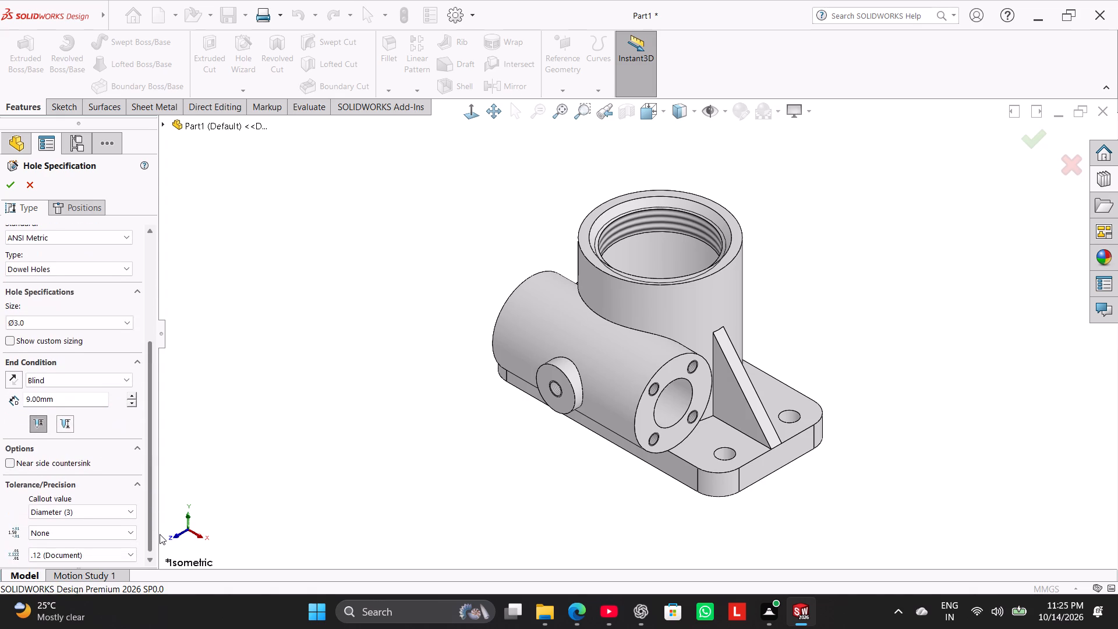
left_click_drag(160, 534, 161, 542)
Place a hole point on the vertical boss's annular top face, on the negative X side about 41 mm from its centre.
left_click(91, 209)
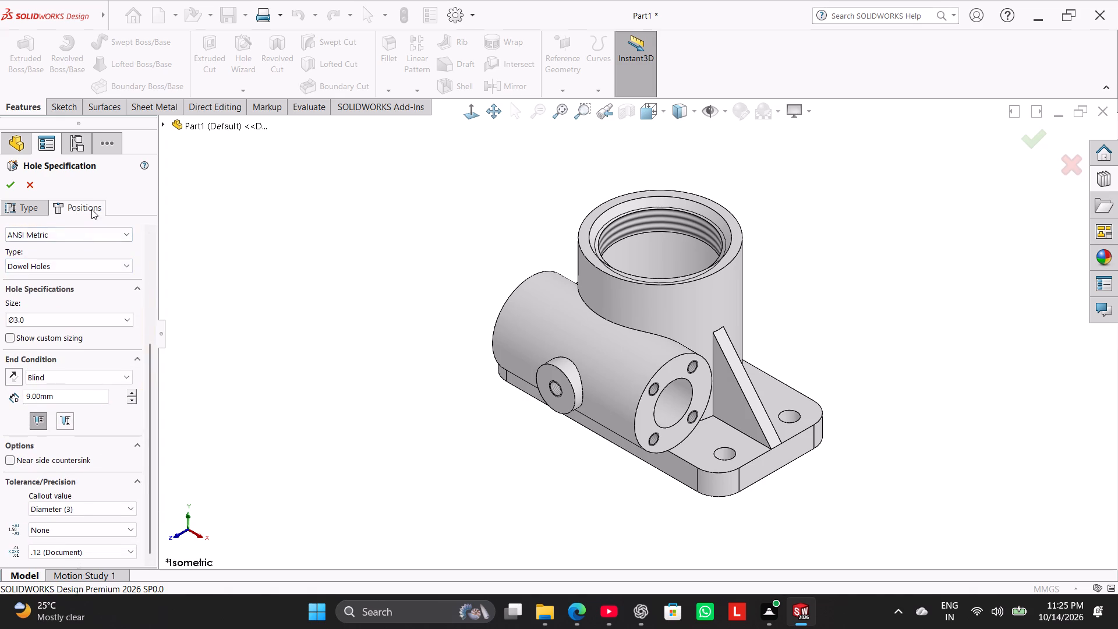
left_click(586, 235)
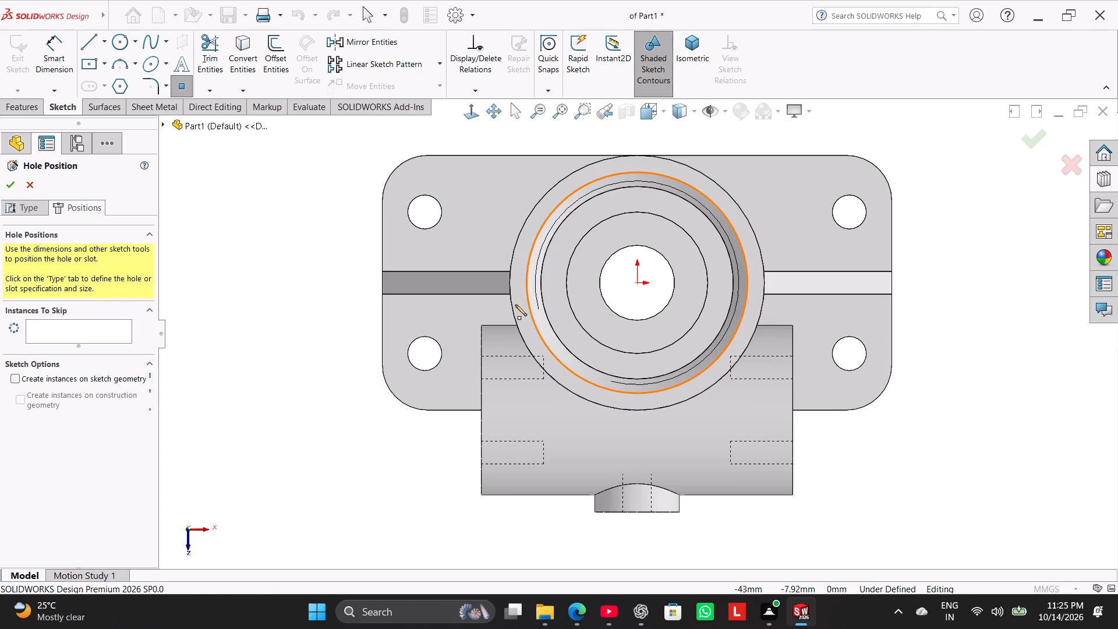
left_click(520, 285)
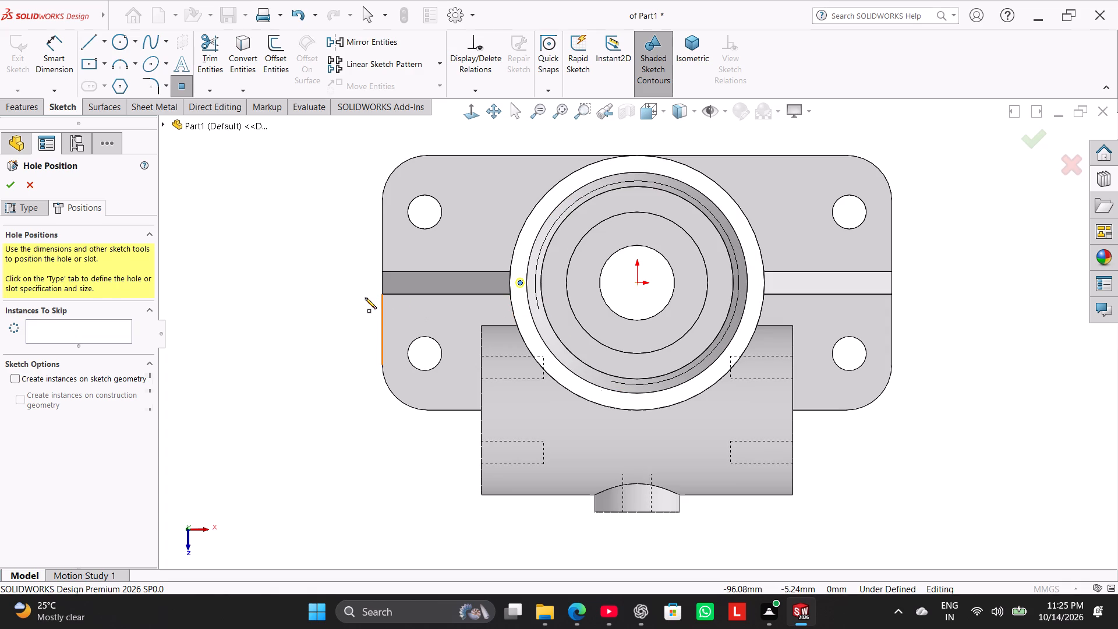
key("Escape")
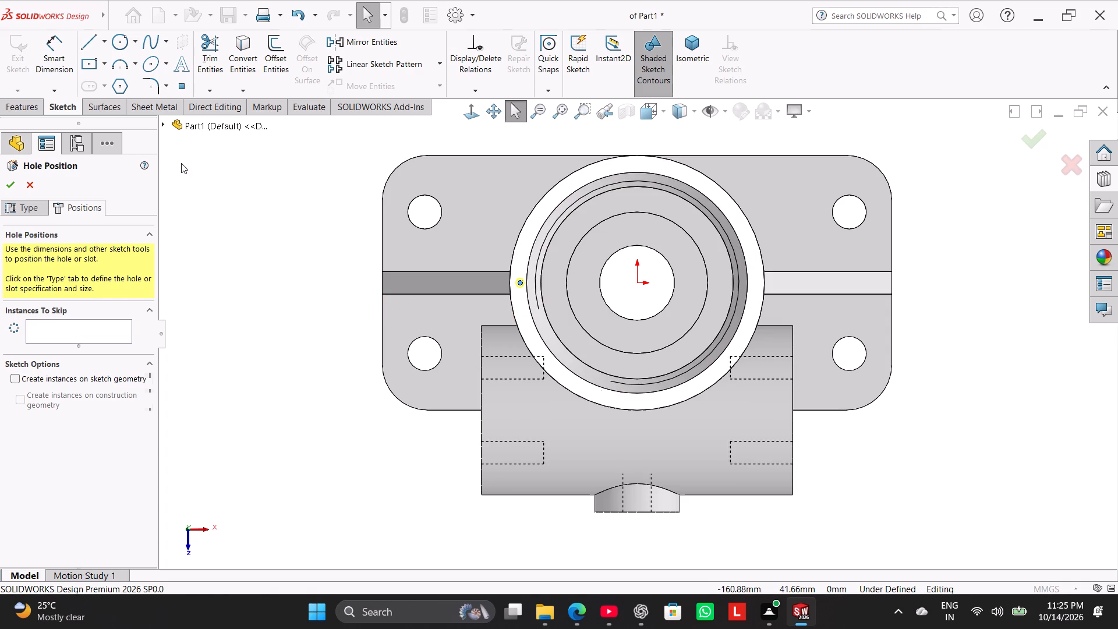
Sketch a circle centred on the origin passing through the hole point, with a radius of about 41.35 mm.
left_click(123, 40)
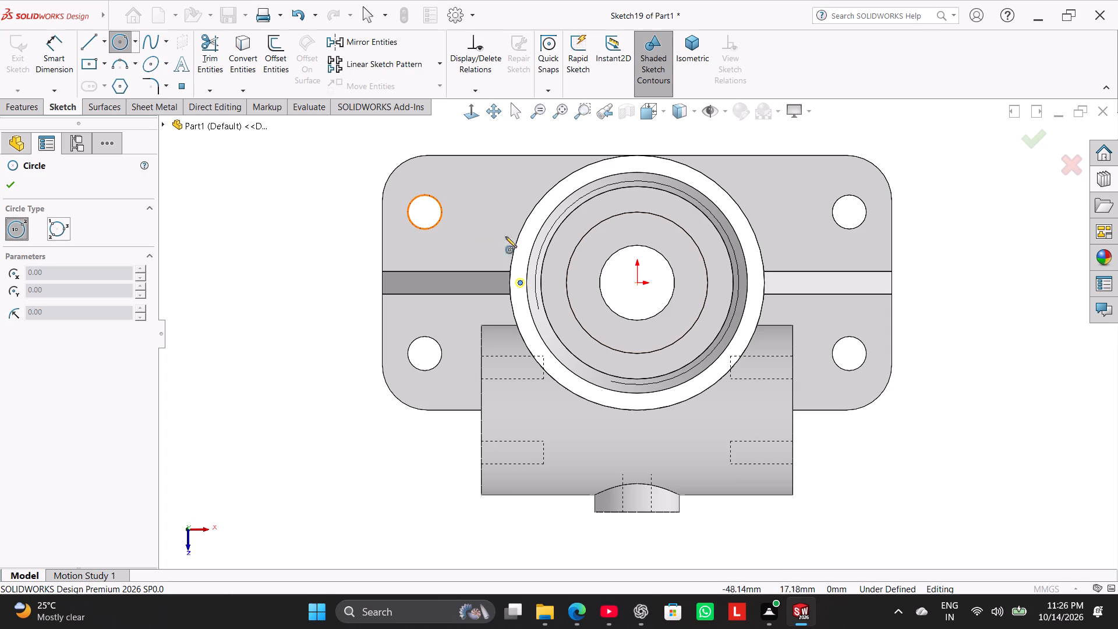
left_click(640, 283)
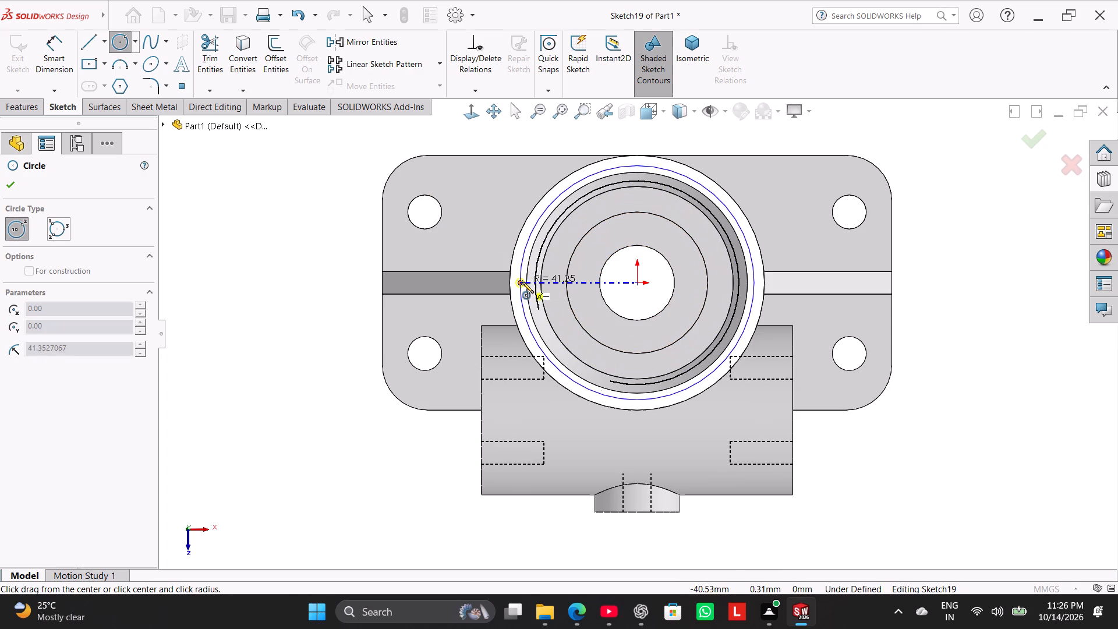
left_click(522, 282)
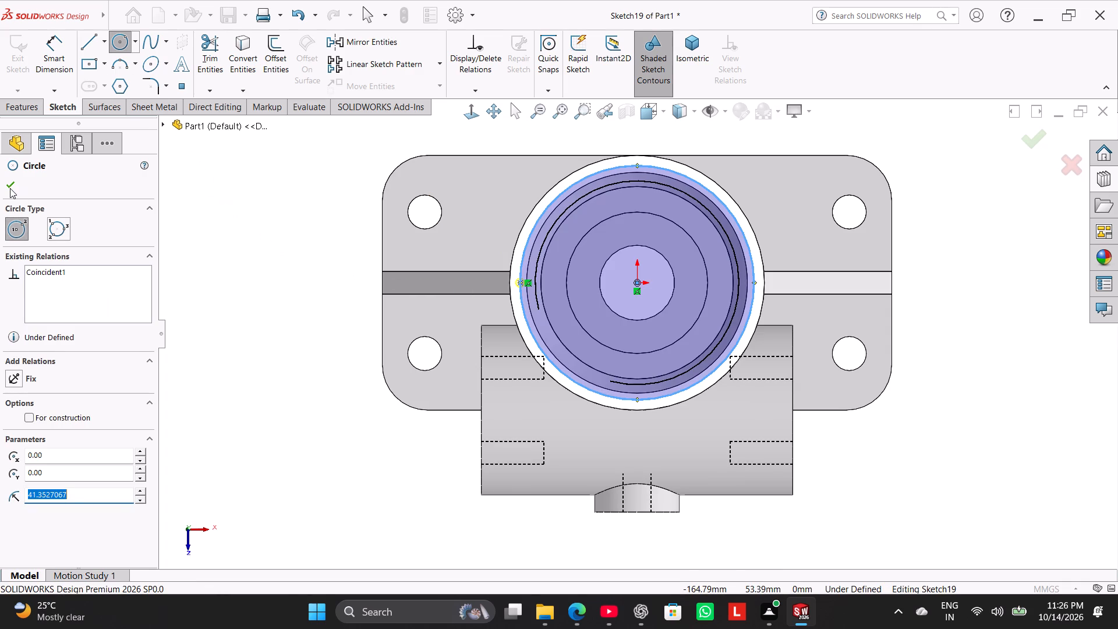
left_click(9, 187)
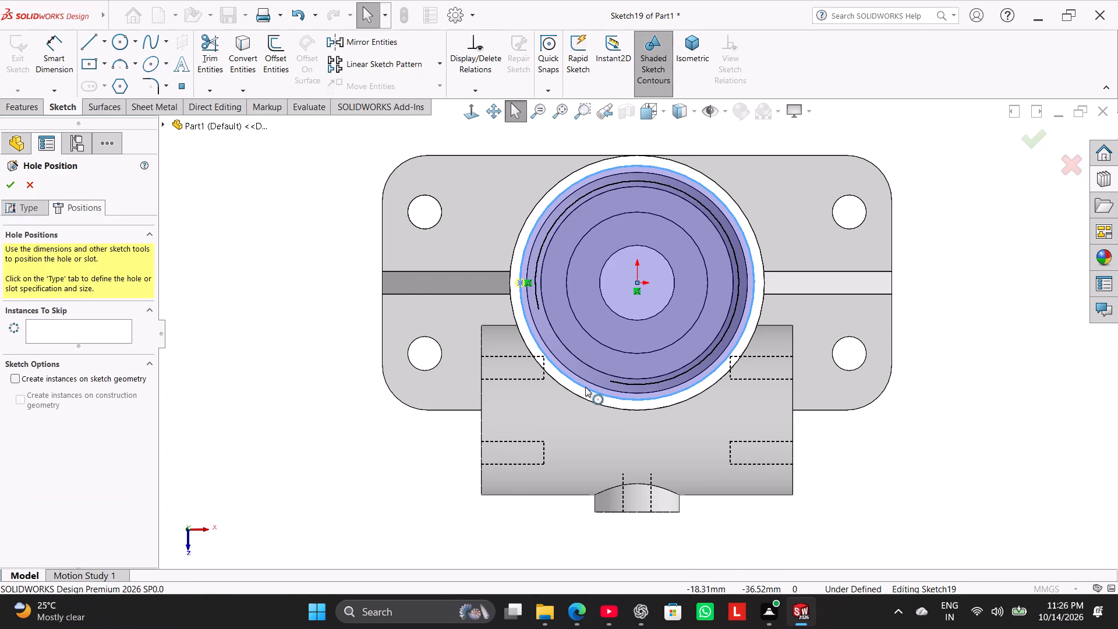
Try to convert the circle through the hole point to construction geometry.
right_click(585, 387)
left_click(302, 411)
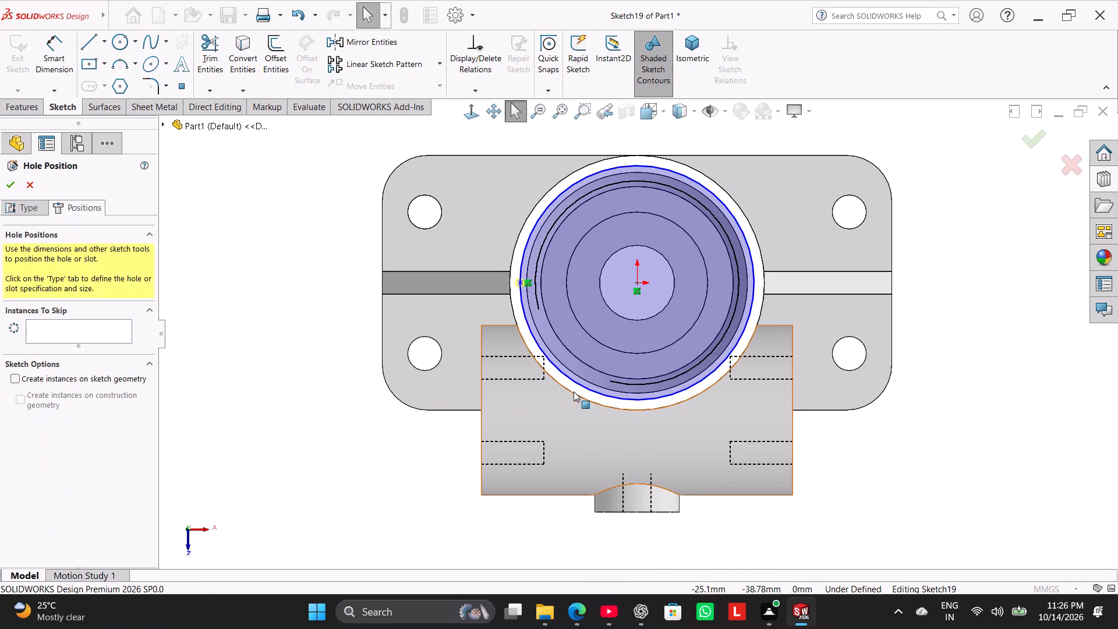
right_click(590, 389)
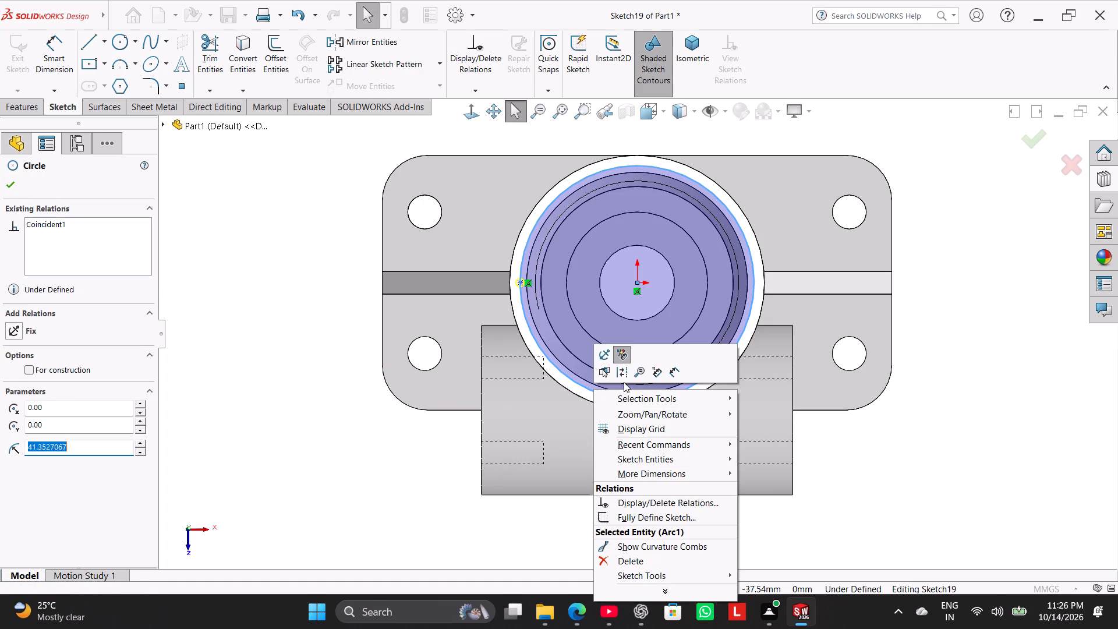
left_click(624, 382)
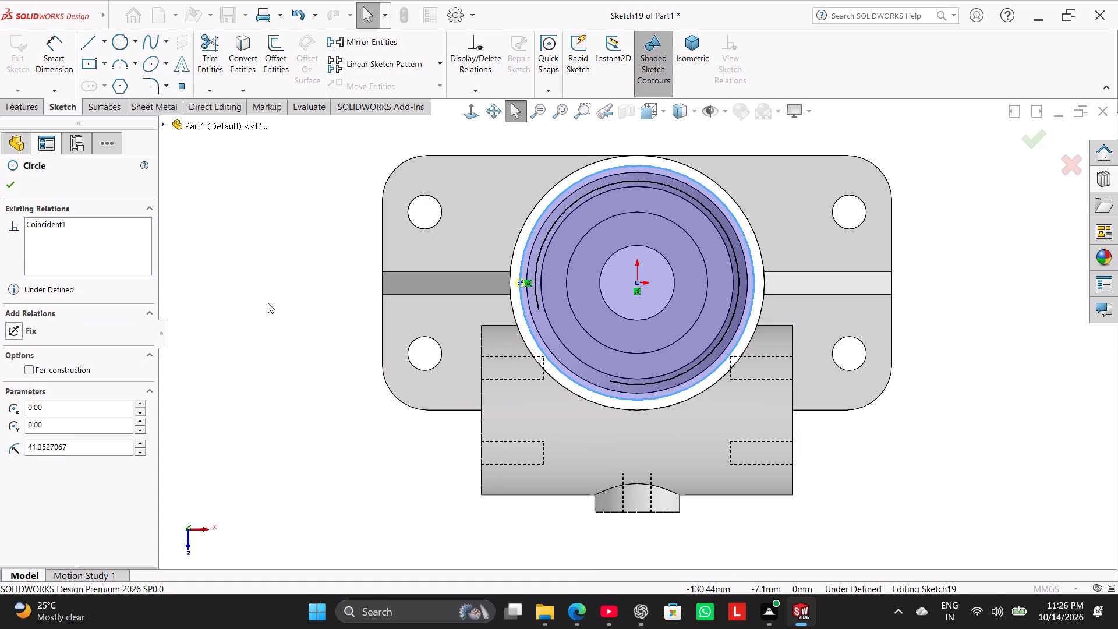
Dimension the circle on the boss's top rim to a diameter of 84 mm.
left_click(56, 50)
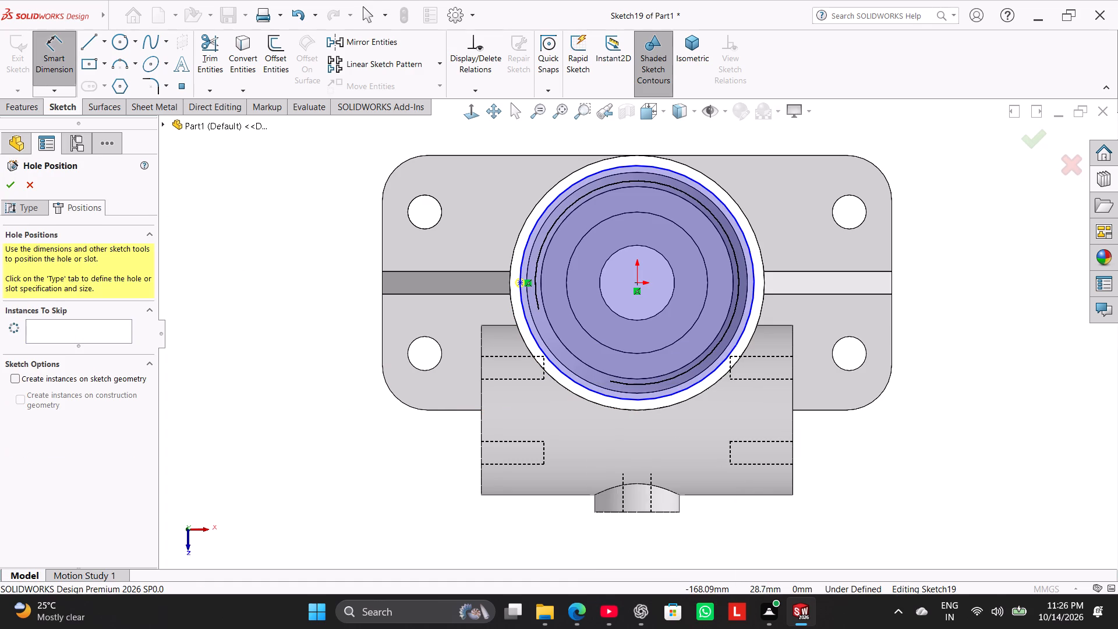
left_click(540, 353)
left_click(440, 446)
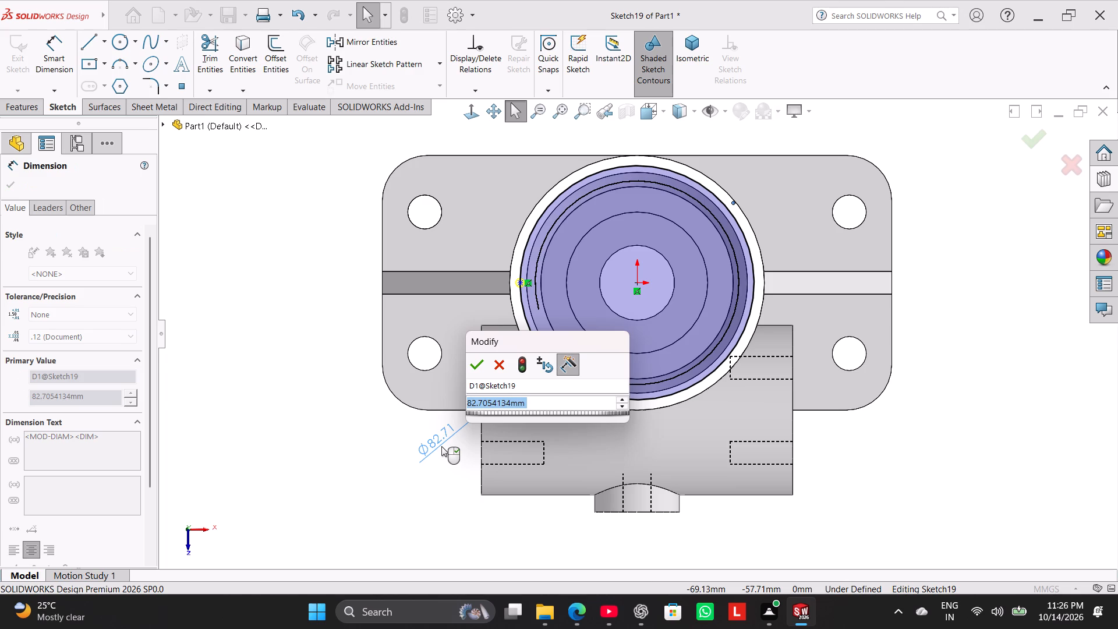
type("84")
key("Return")
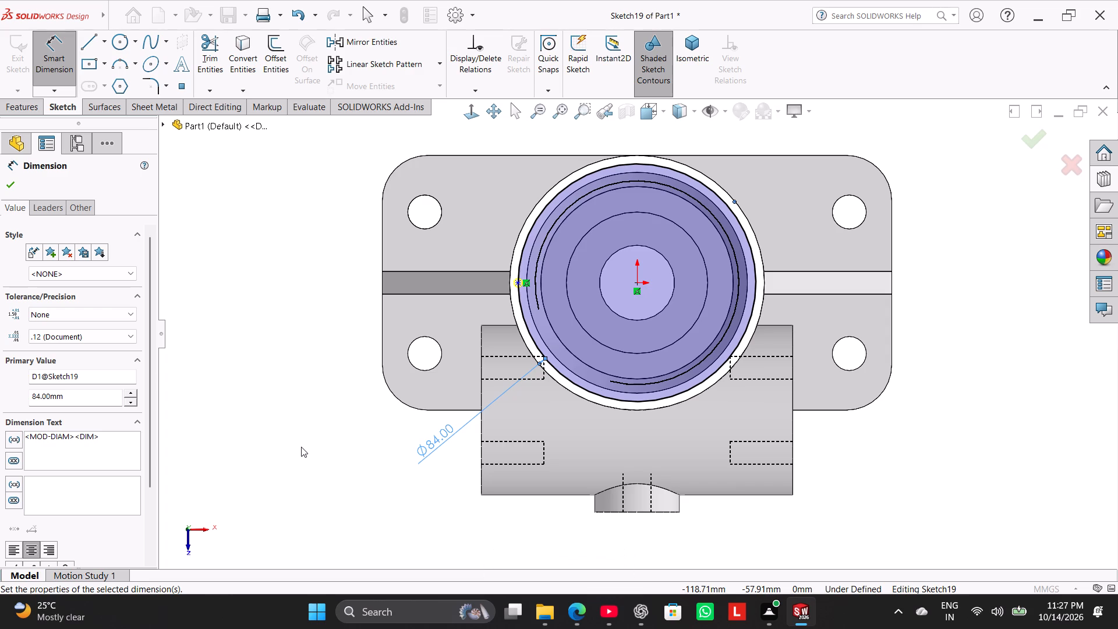
left_click(268, 440)
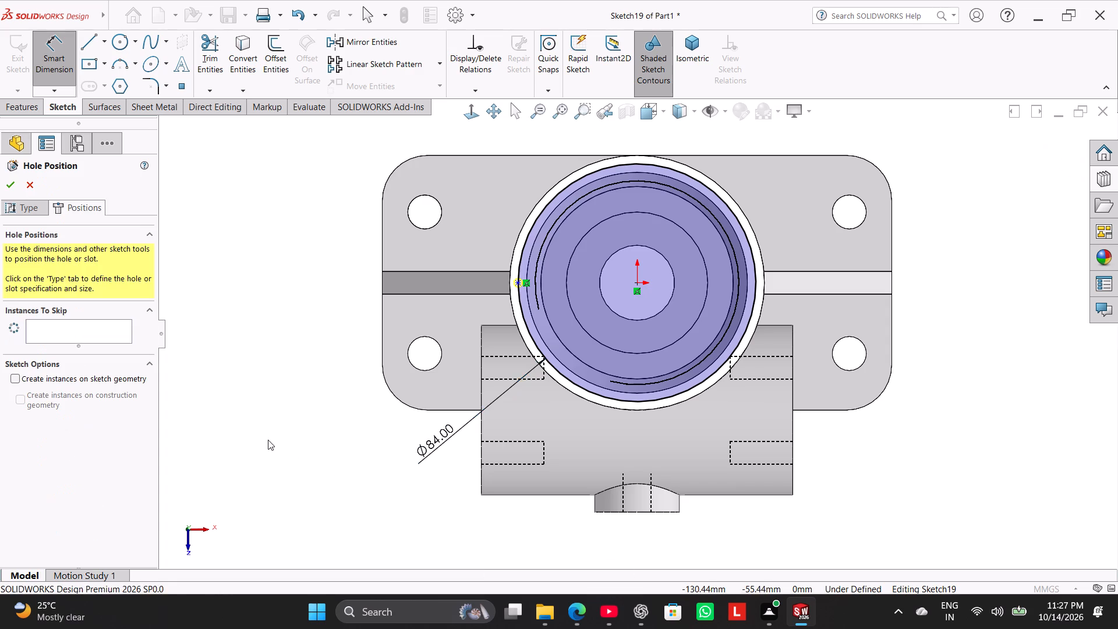
Convert the Ø84 circle to construction geometry.
right_click(593, 391)
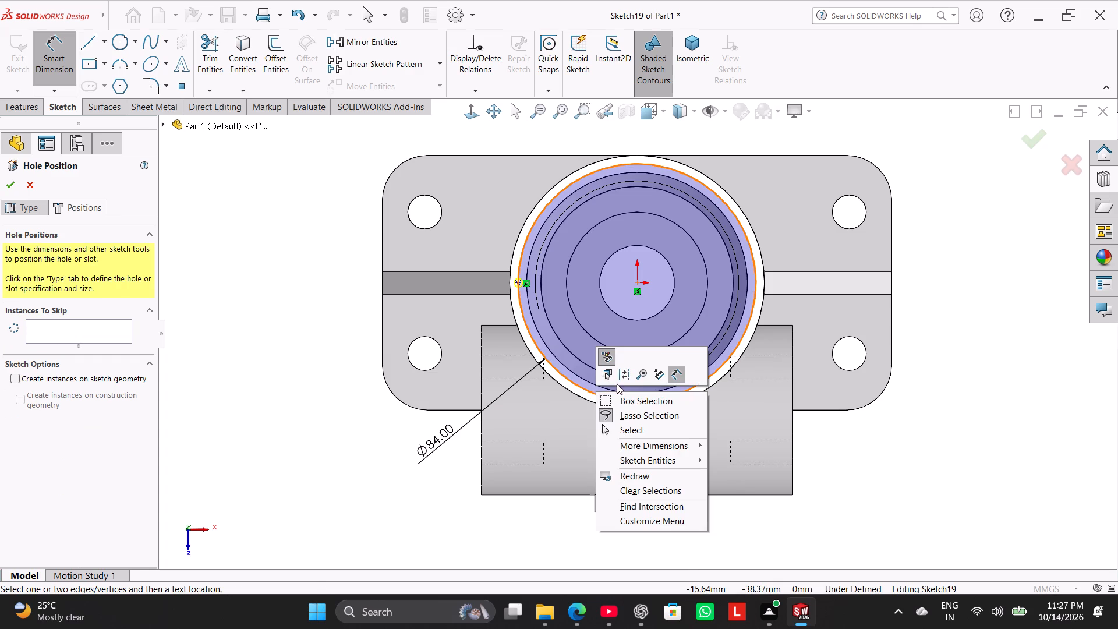
left_click(621, 374)
left_click(329, 436)
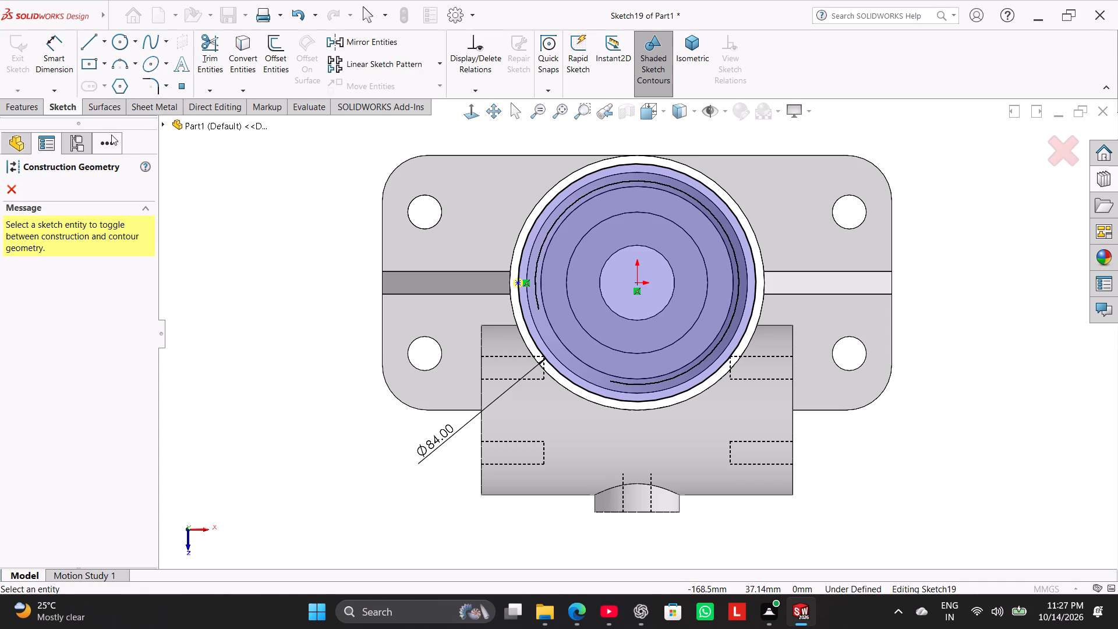
left_click(178, 90)
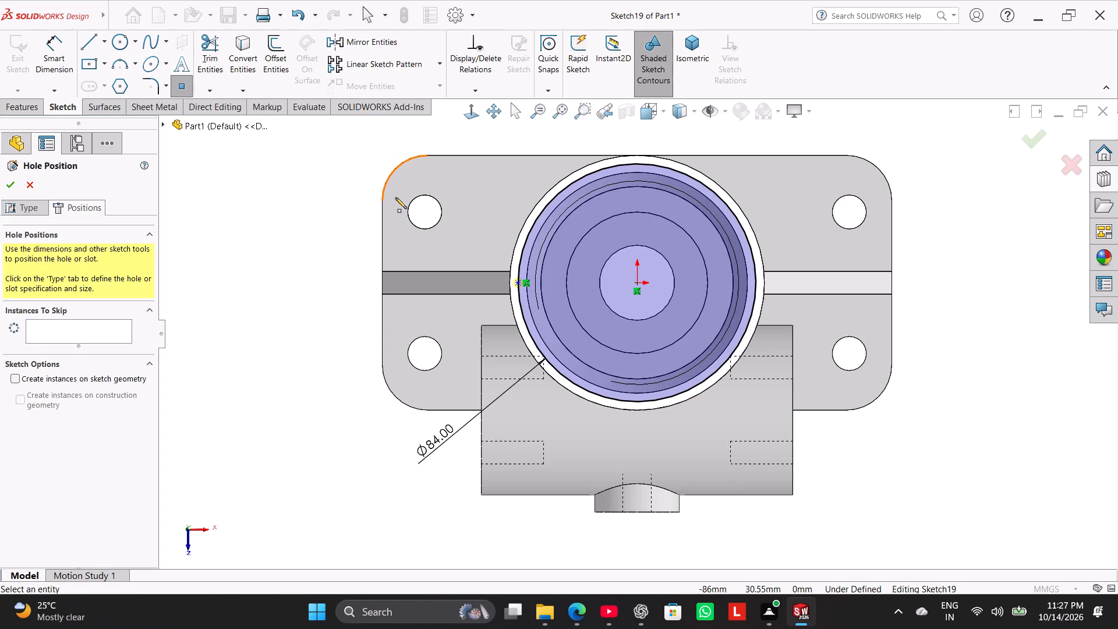
left_click(186, 86)
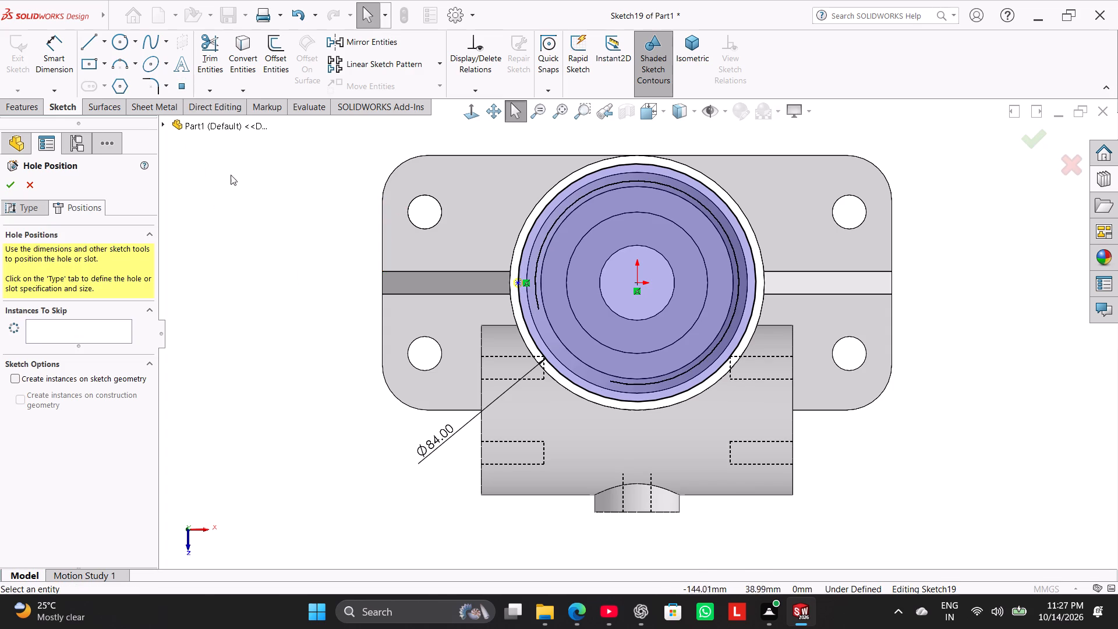
right_click(536, 341)
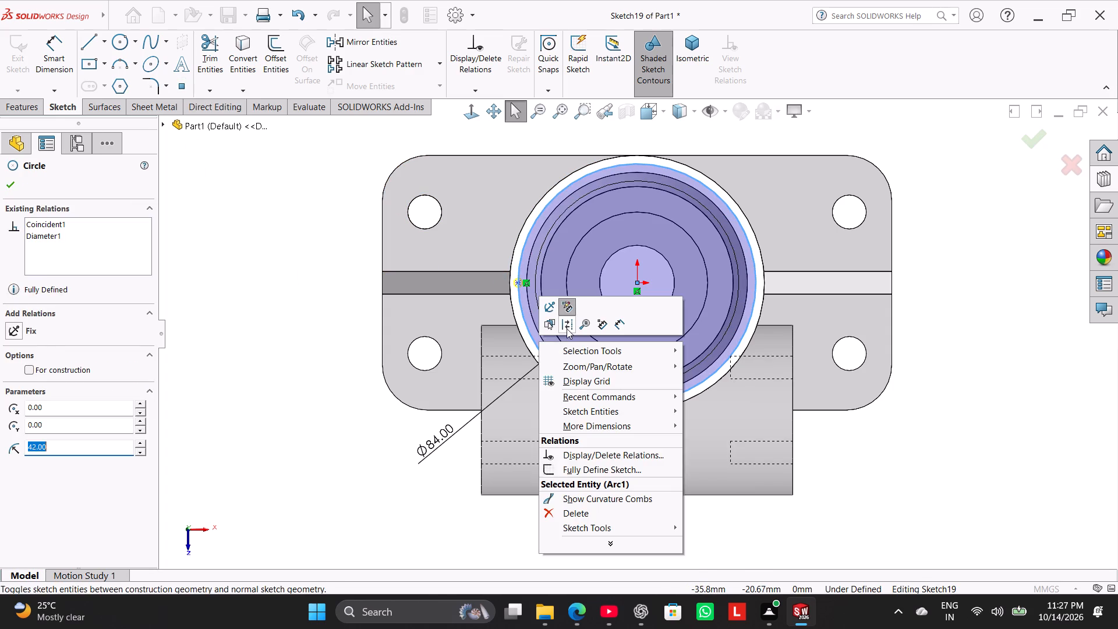
left_click(567, 328)
Place a second hole point on the Ø84 construction circle, on the positive X side and horizontally aligned with the origin.
left_click(183, 89)
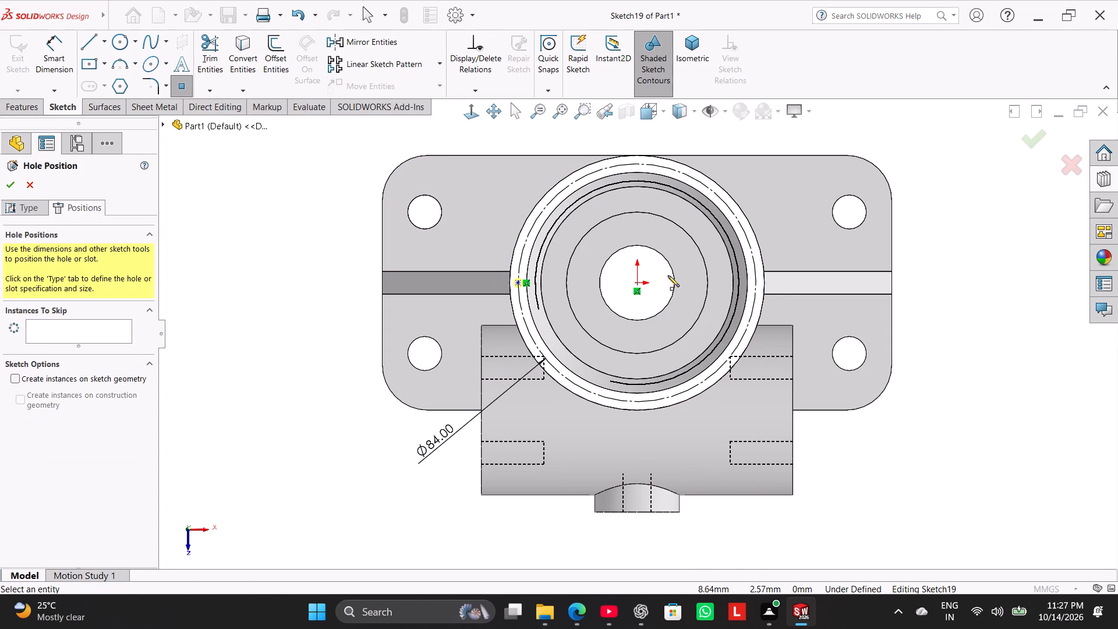
left_click(756, 281)
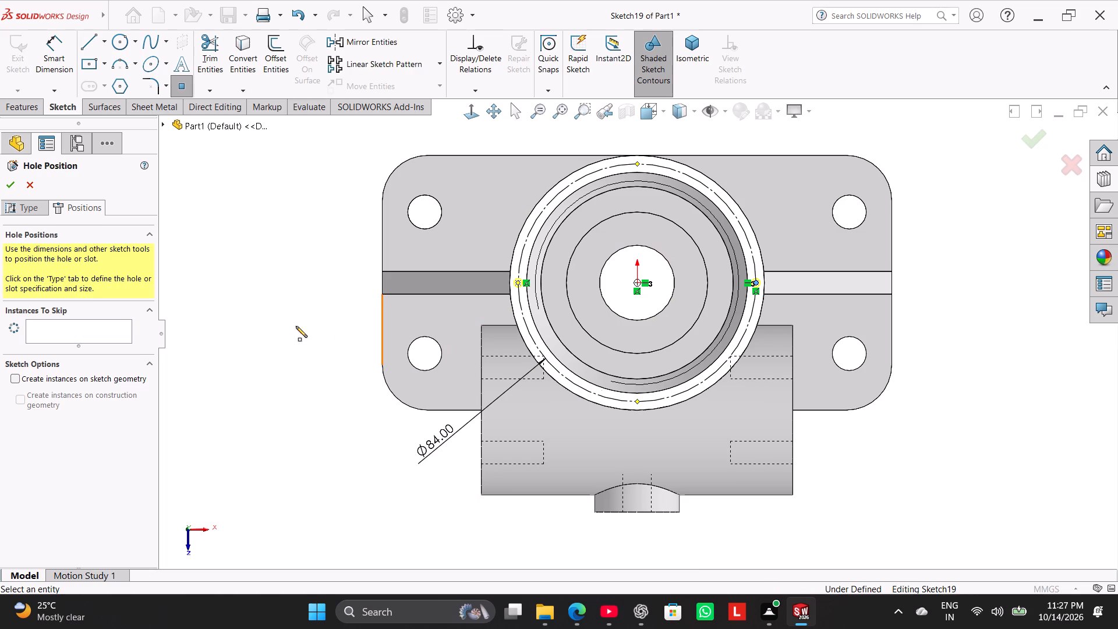
right_click(268, 312)
left_click(292, 323)
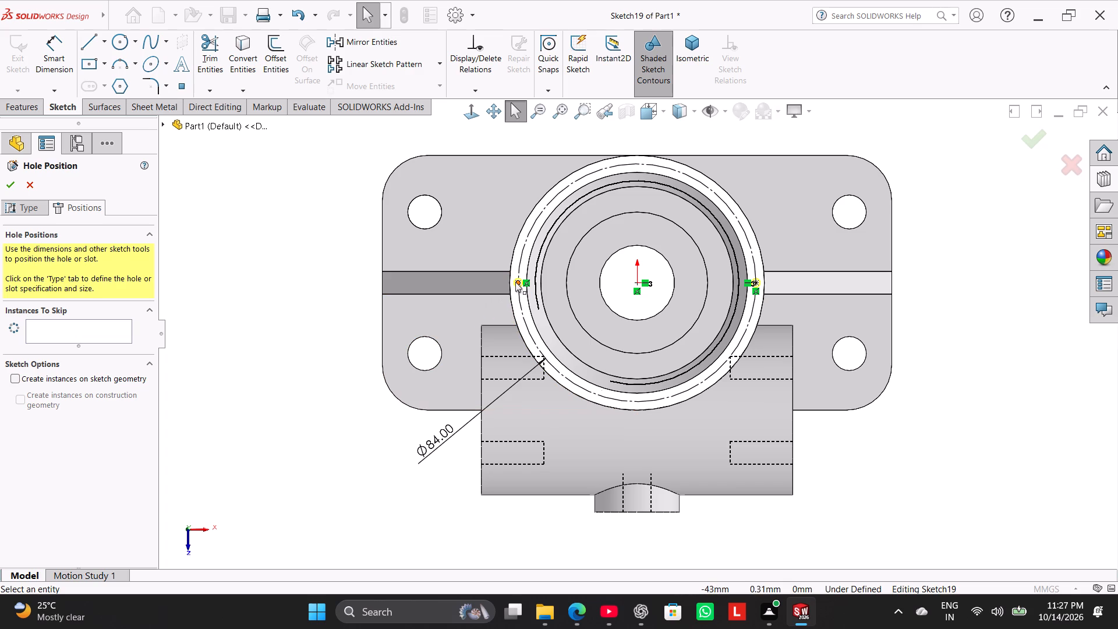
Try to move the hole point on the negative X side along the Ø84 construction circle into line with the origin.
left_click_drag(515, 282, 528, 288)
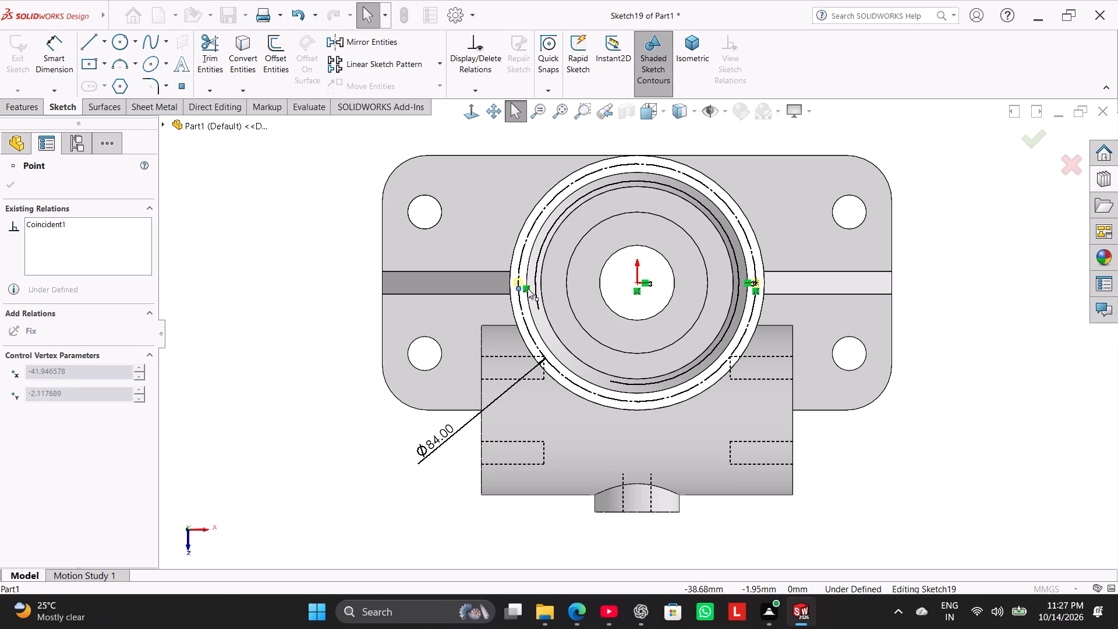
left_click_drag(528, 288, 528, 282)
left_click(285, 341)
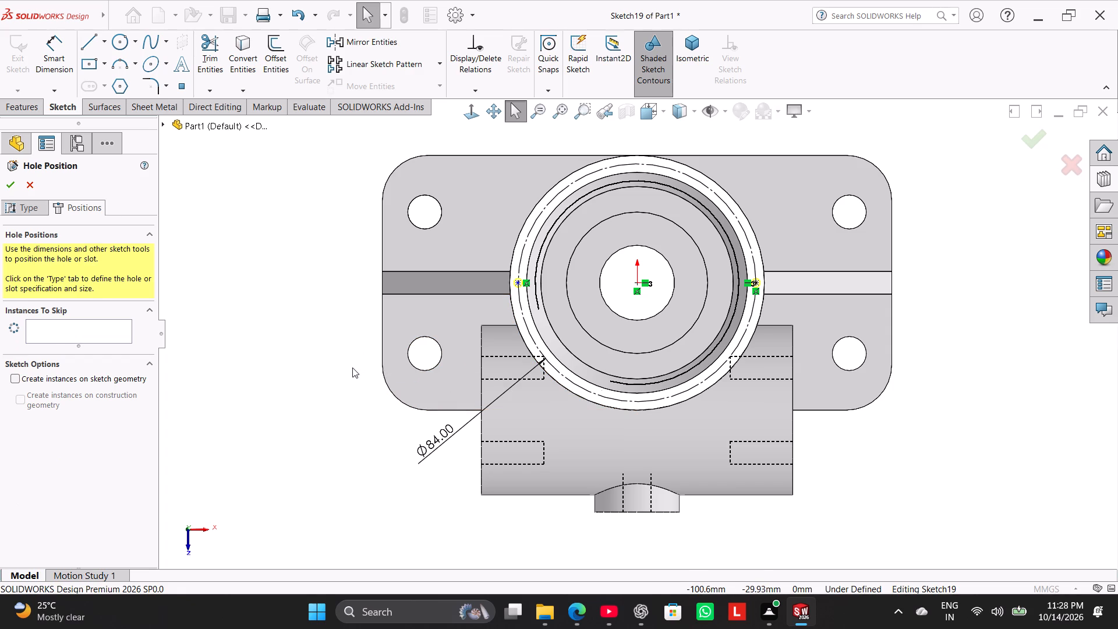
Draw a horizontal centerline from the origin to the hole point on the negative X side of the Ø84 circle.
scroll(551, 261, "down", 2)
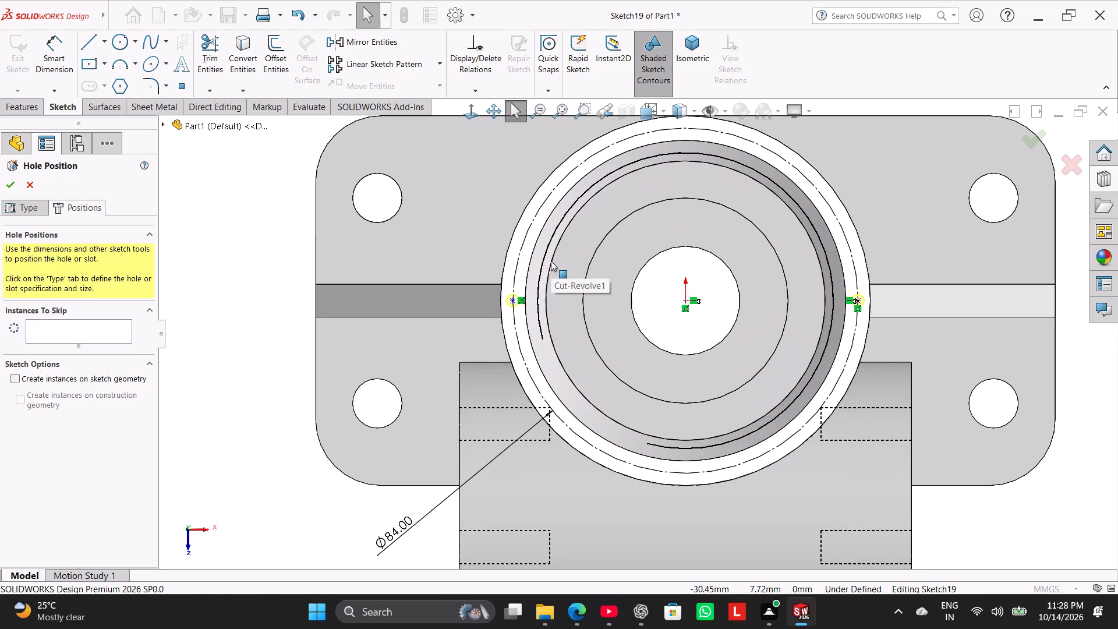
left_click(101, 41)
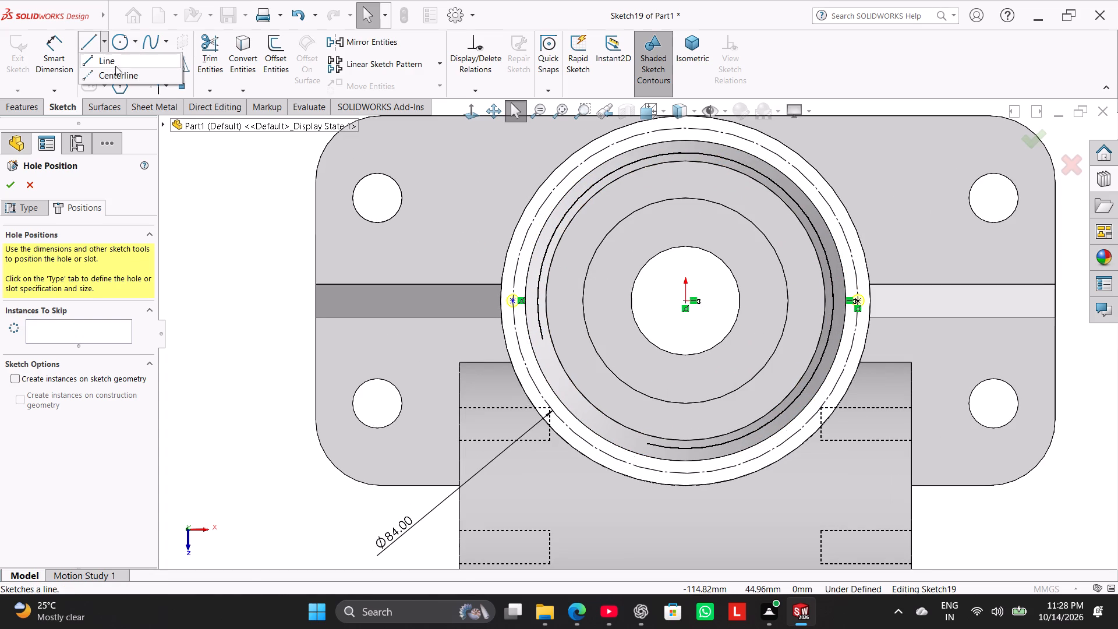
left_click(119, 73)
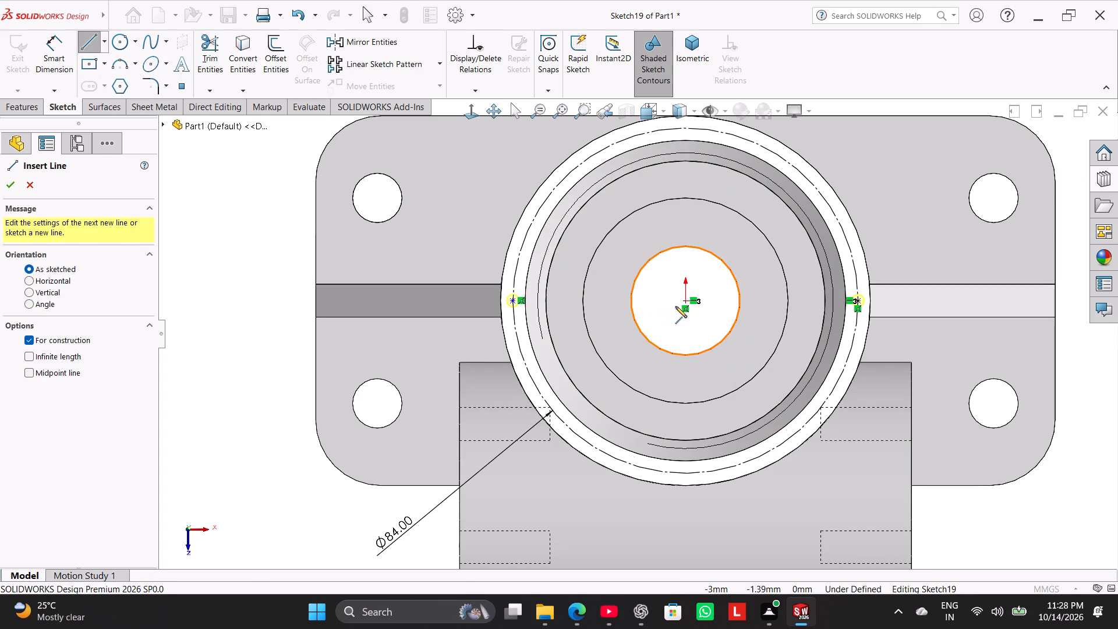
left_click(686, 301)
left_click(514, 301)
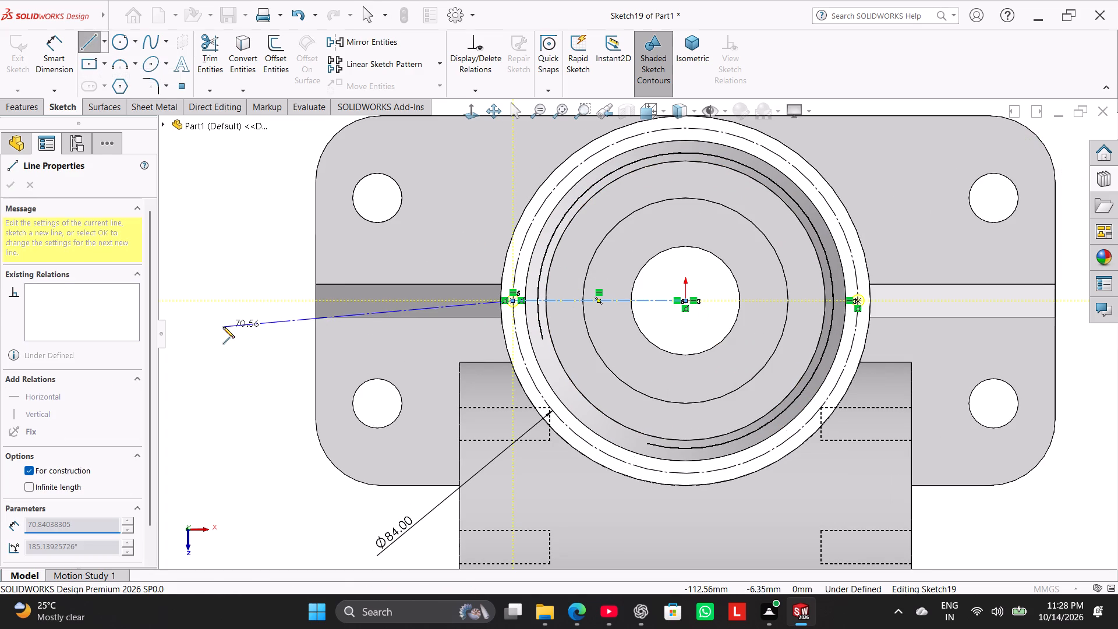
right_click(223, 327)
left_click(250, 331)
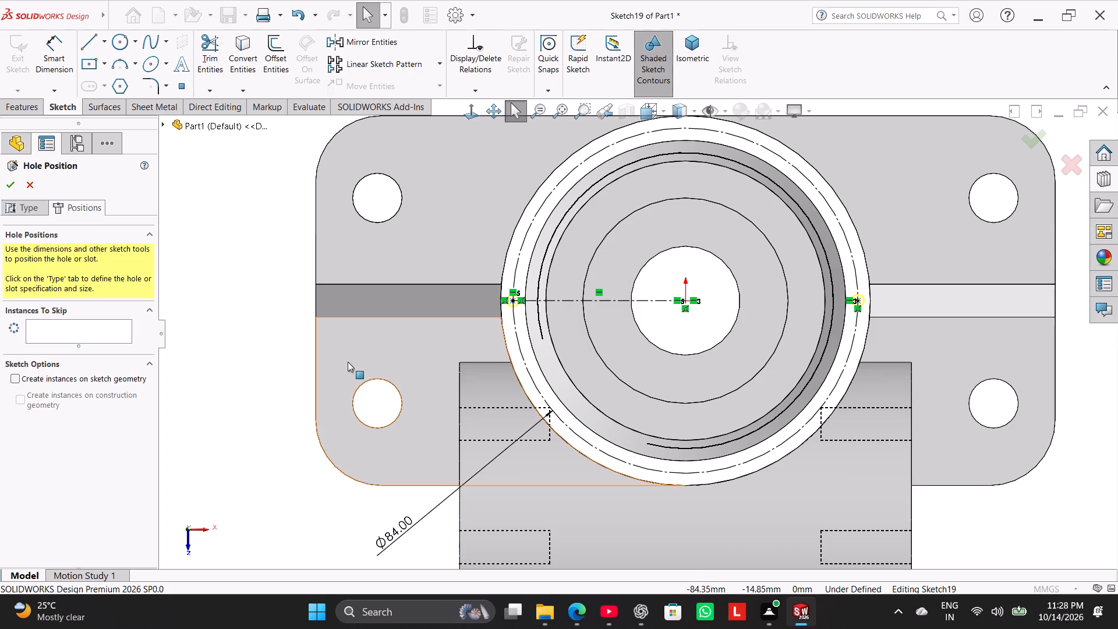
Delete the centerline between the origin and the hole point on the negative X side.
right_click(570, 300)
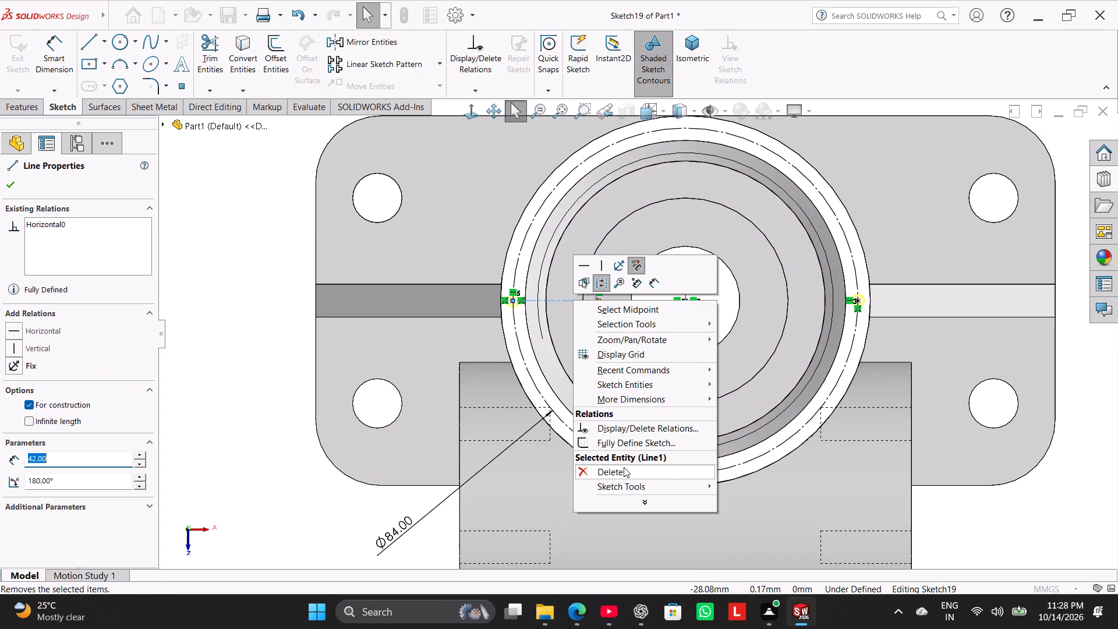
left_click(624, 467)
Replace the hole point on the negative X side with one on the Ø84 circle horizontally aligned with the origin, and finish the rim holes.
right_click(513, 303)
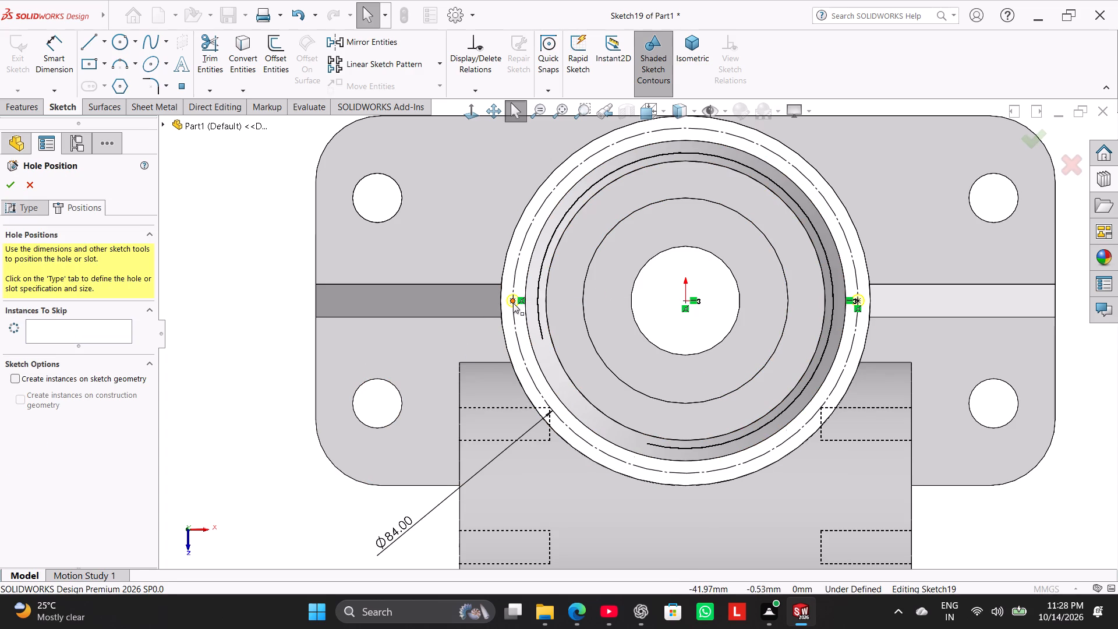
left_click(571, 462)
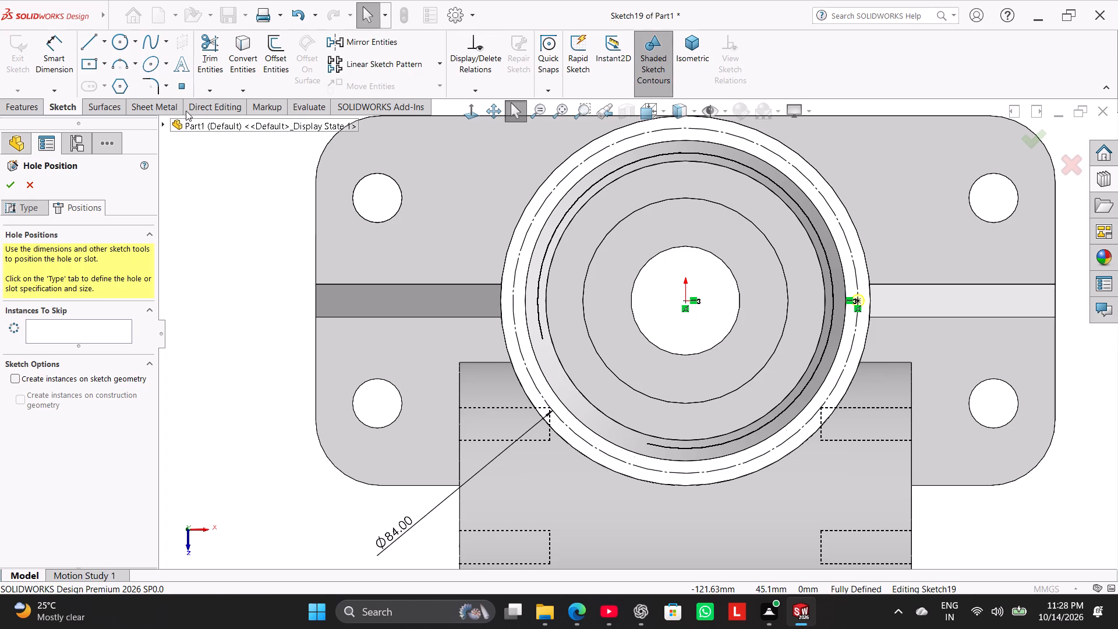
left_click(186, 93)
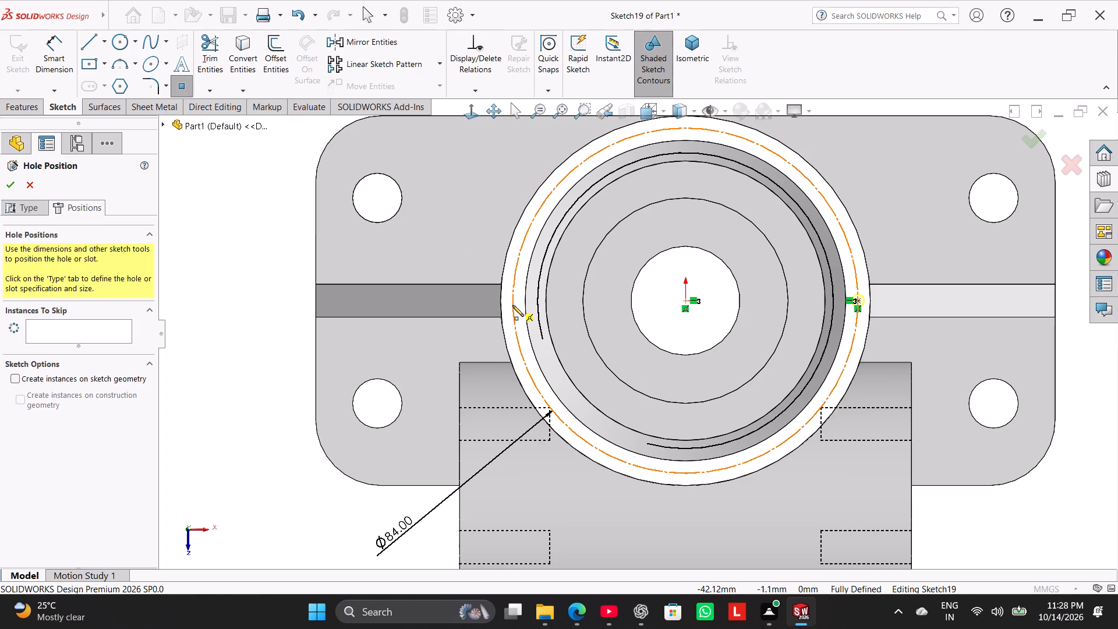
left_click(513, 299)
right_click(261, 222)
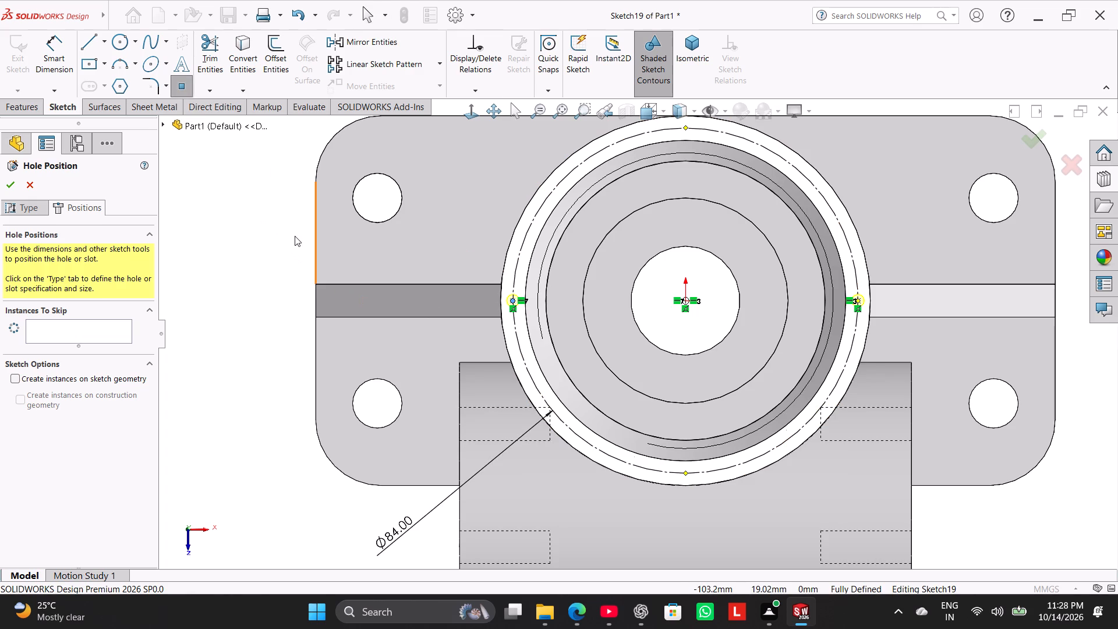
left_click(295, 236)
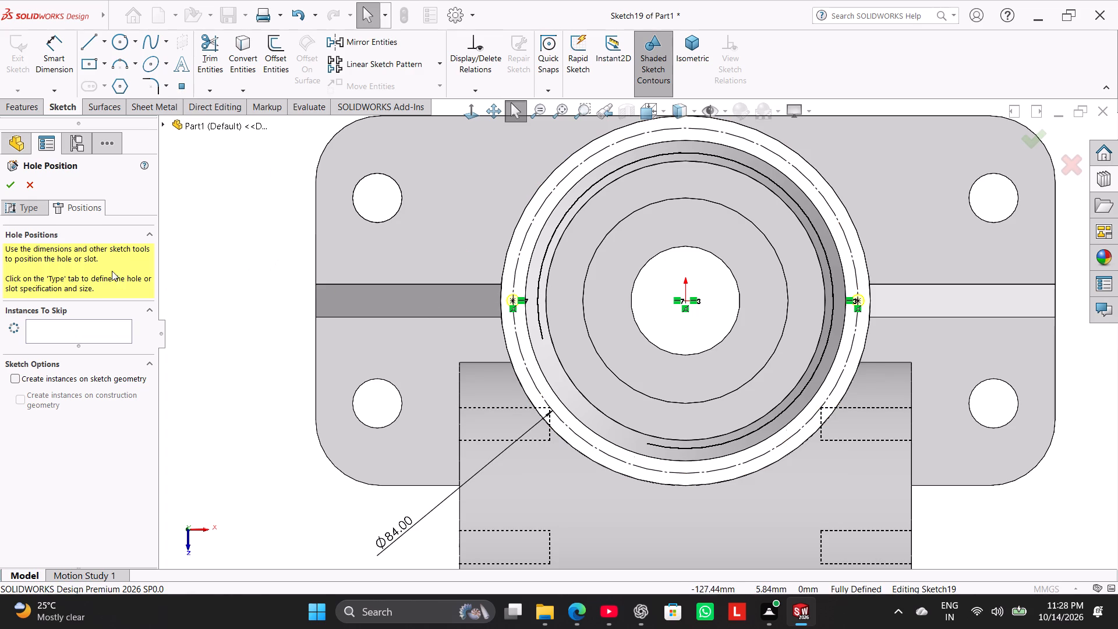
left_click(12, 186)
left_click(273, 284)
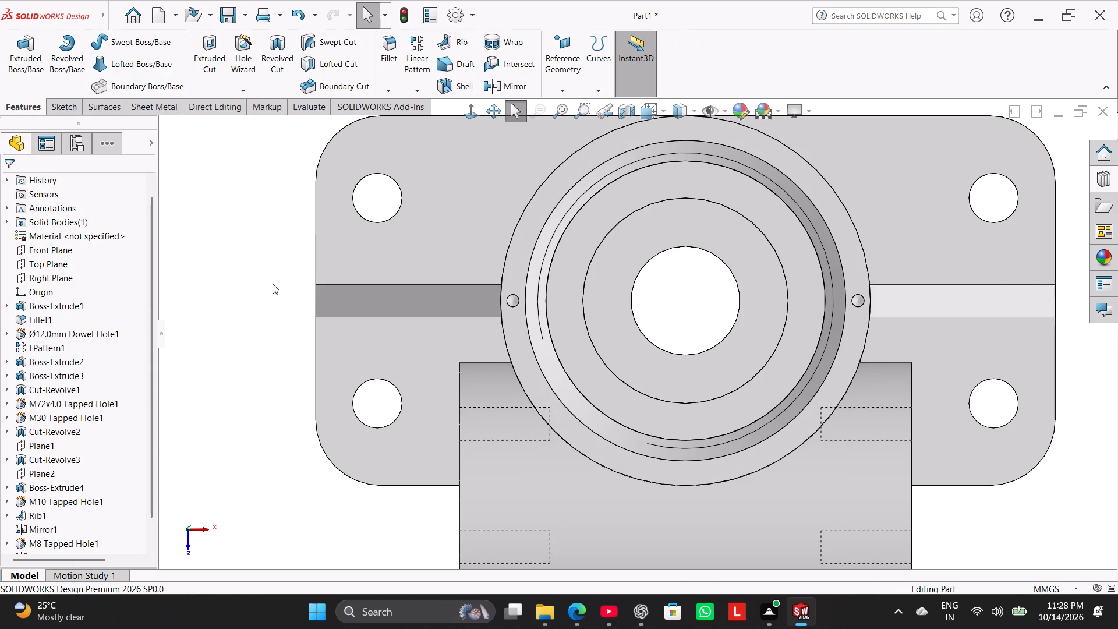
Examine the rim holes and the boss's interior in a section view through the Front Plane, then turn the section off.
middle_click_drag(273, 284, 267, 221)
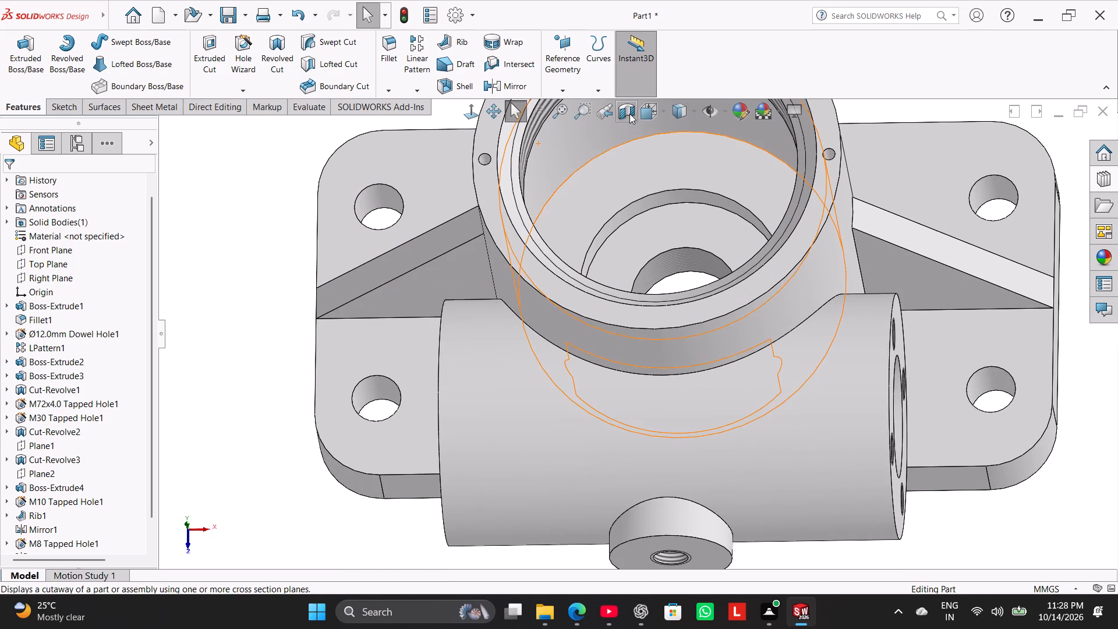
left_click(629, 114)
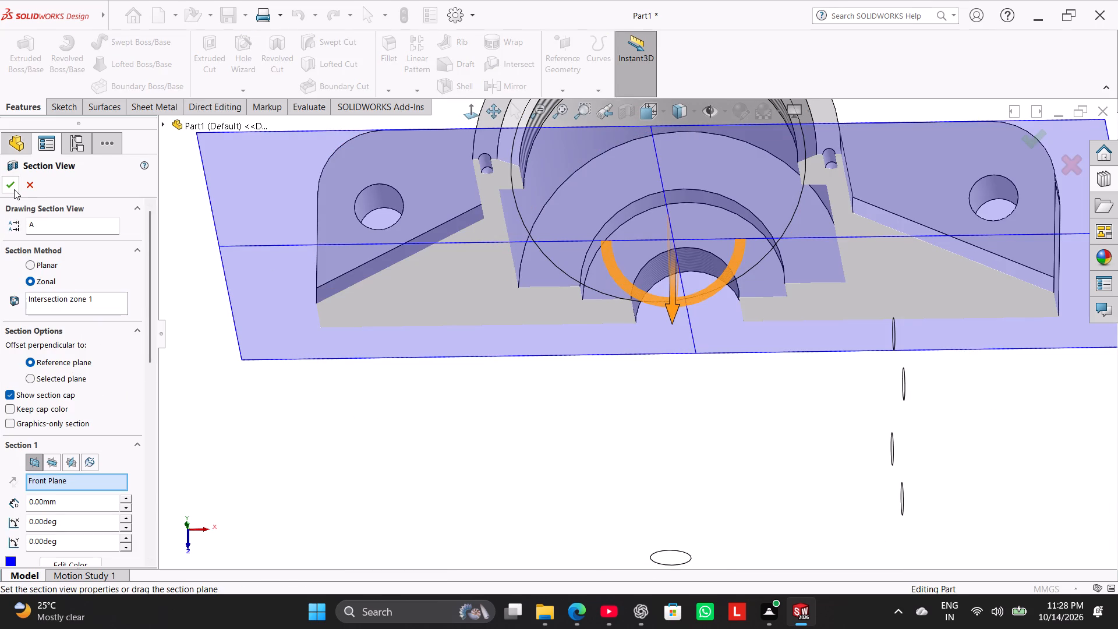
middle_click(268, 283)
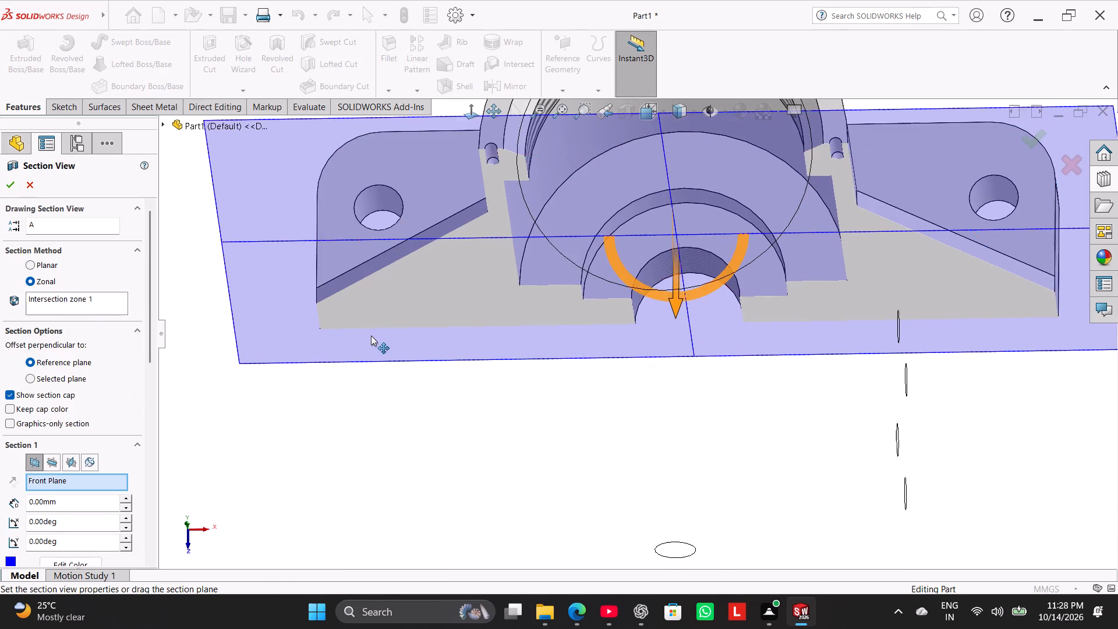
middle_click_drag(371, 335, 397, 320)
scroll(460, 305, "up", 3)
middle_click_drag(520, 303, 493, 206)
left_click(13, 185)
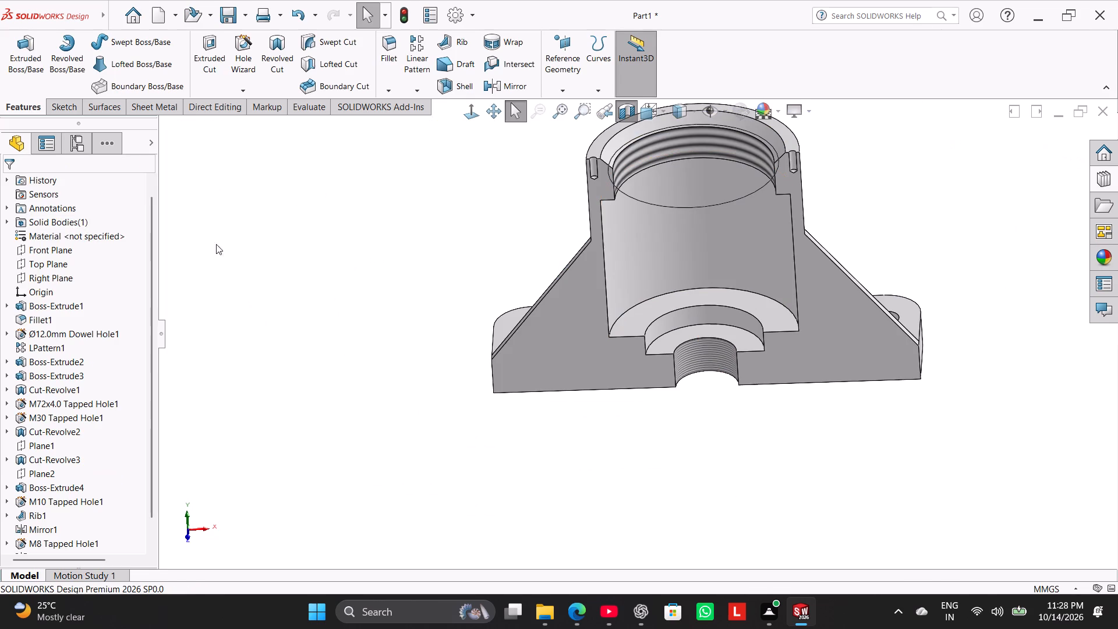
left_click(621, 109)
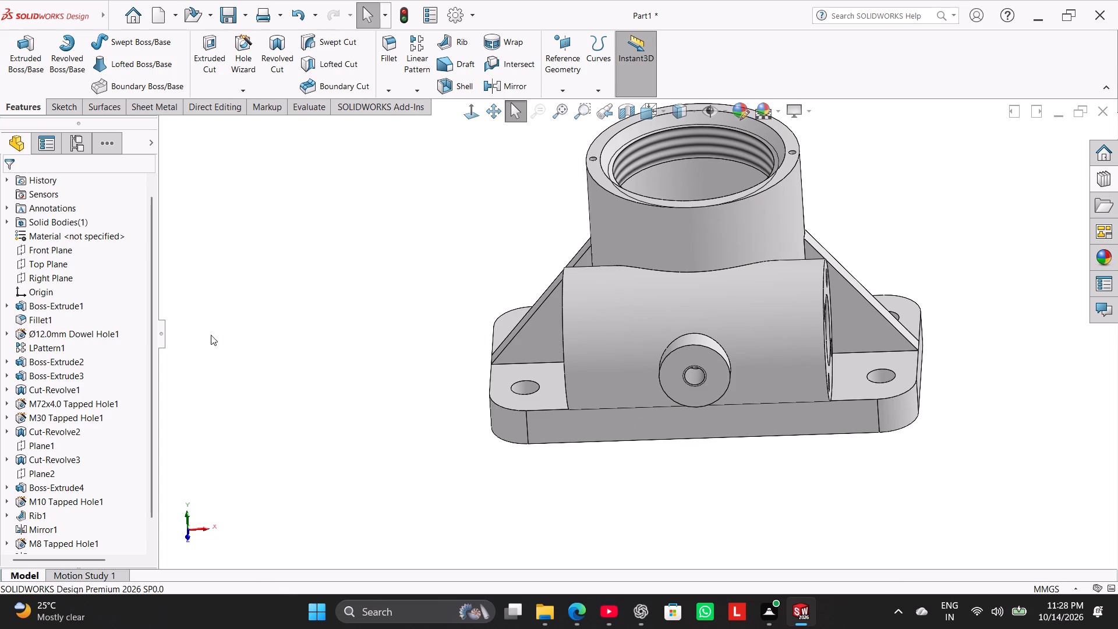
Sketch a circle about 12 mm in diameter on the Front Plane, centred on the upper boss's vertical silhouette edge on the negative X side.
left_click(62, 262)
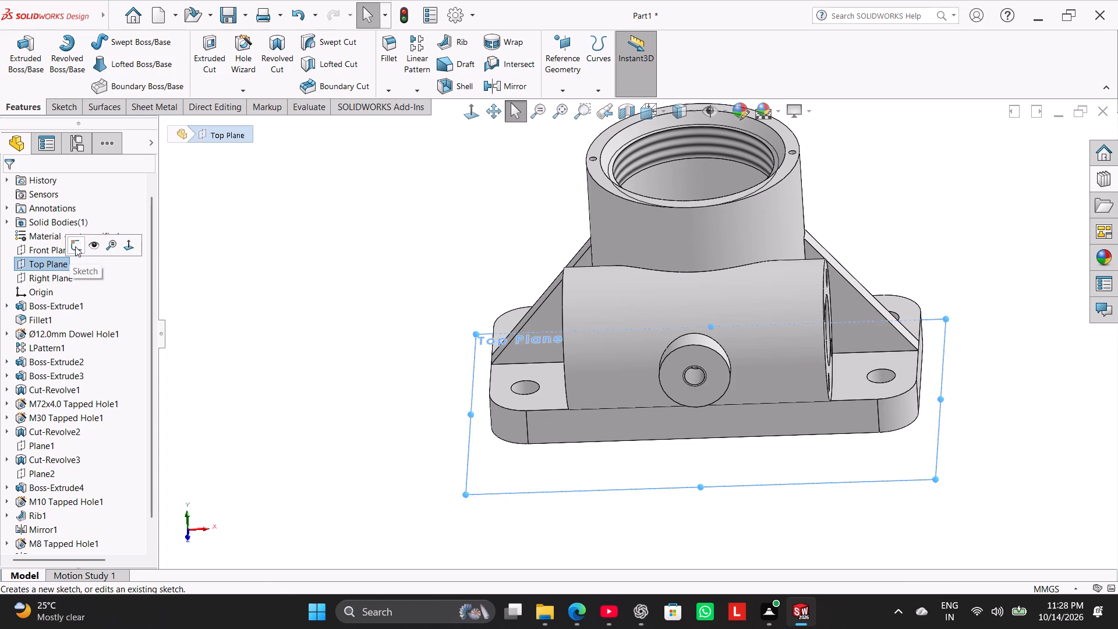
left_click(48, 254)
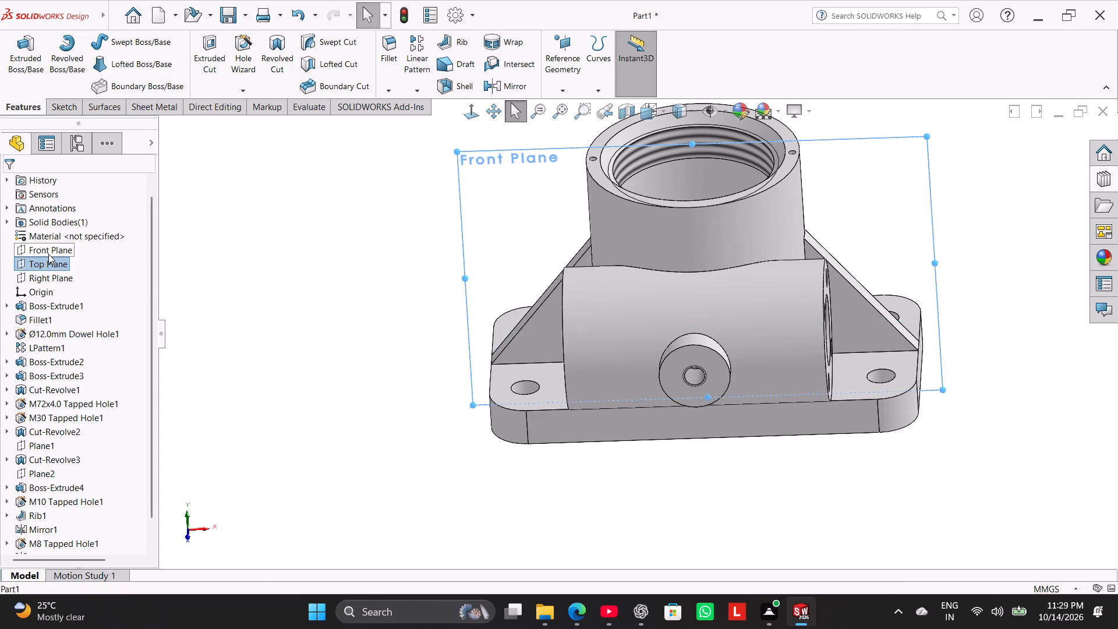
left_click(68, 236)
left_click(231, 257)
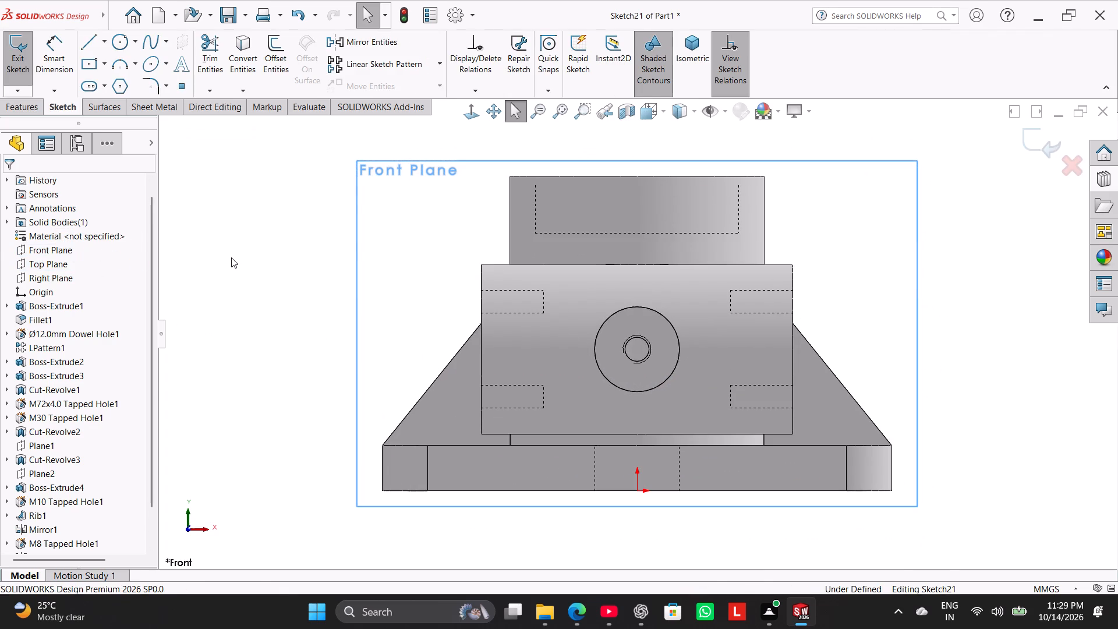
left_click(115, 36)
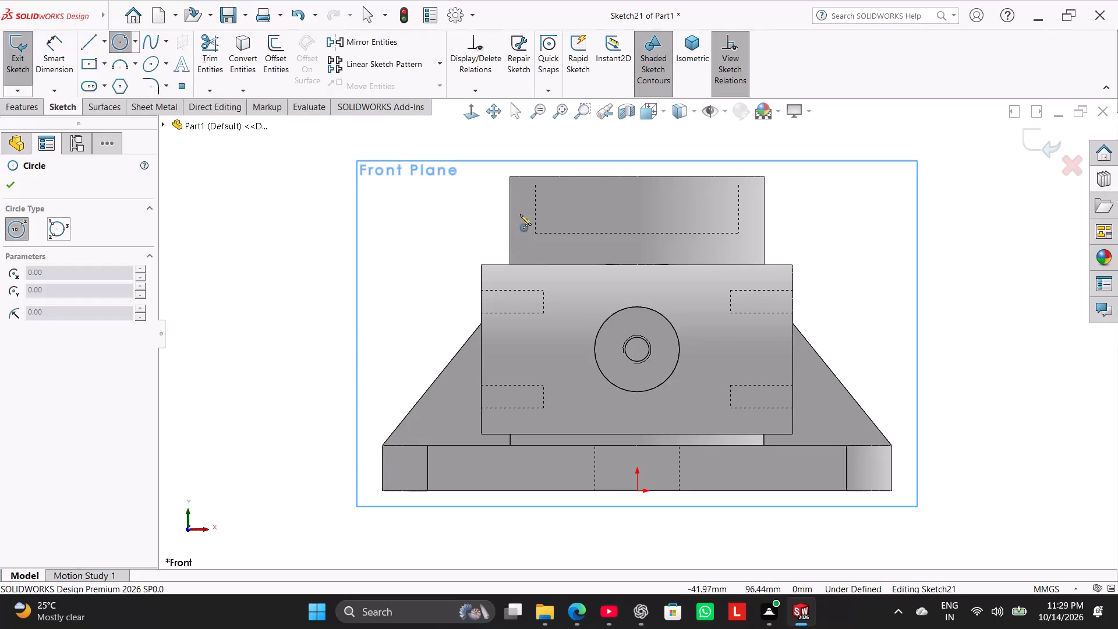
scroll(528, 203, "down", 2)
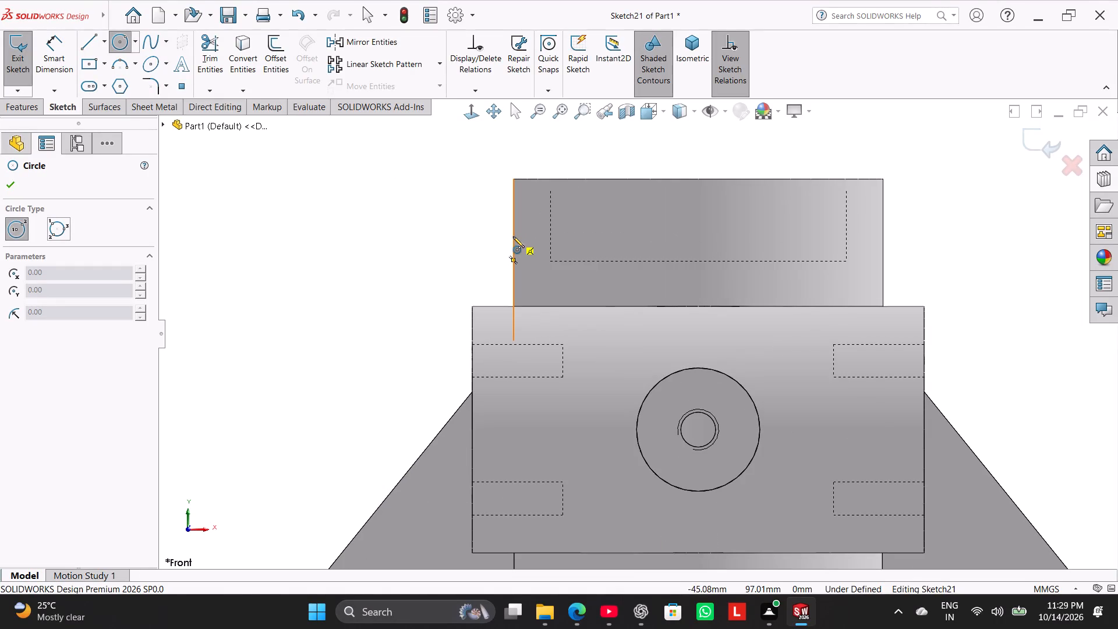
left_click(513, 236)
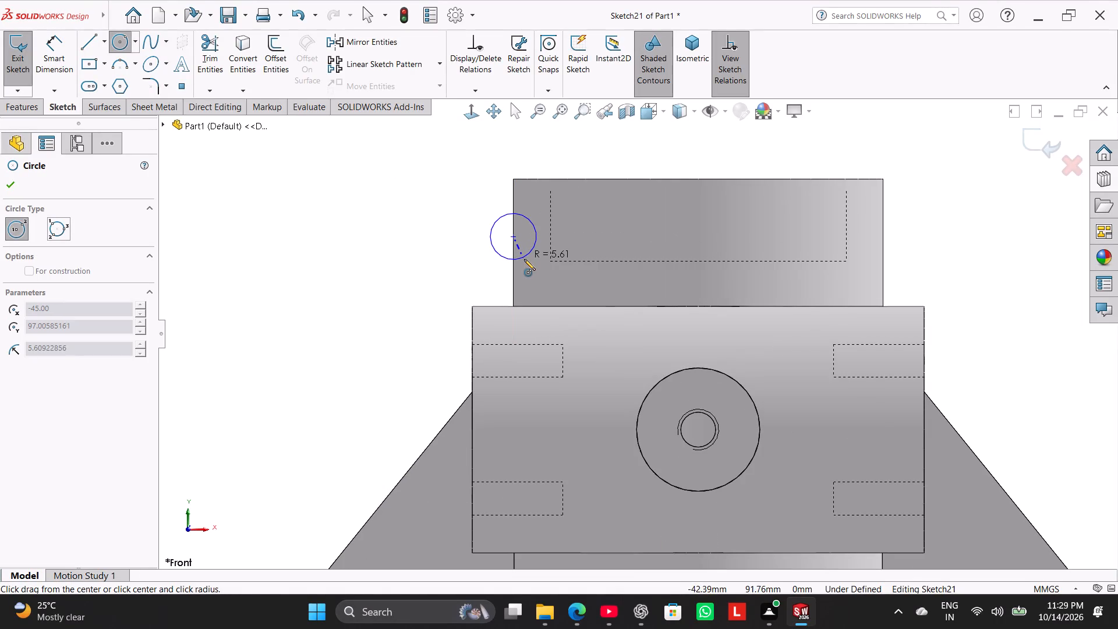
left_click(524, 259)
right_click(390, 250)
left_click(422, 257)
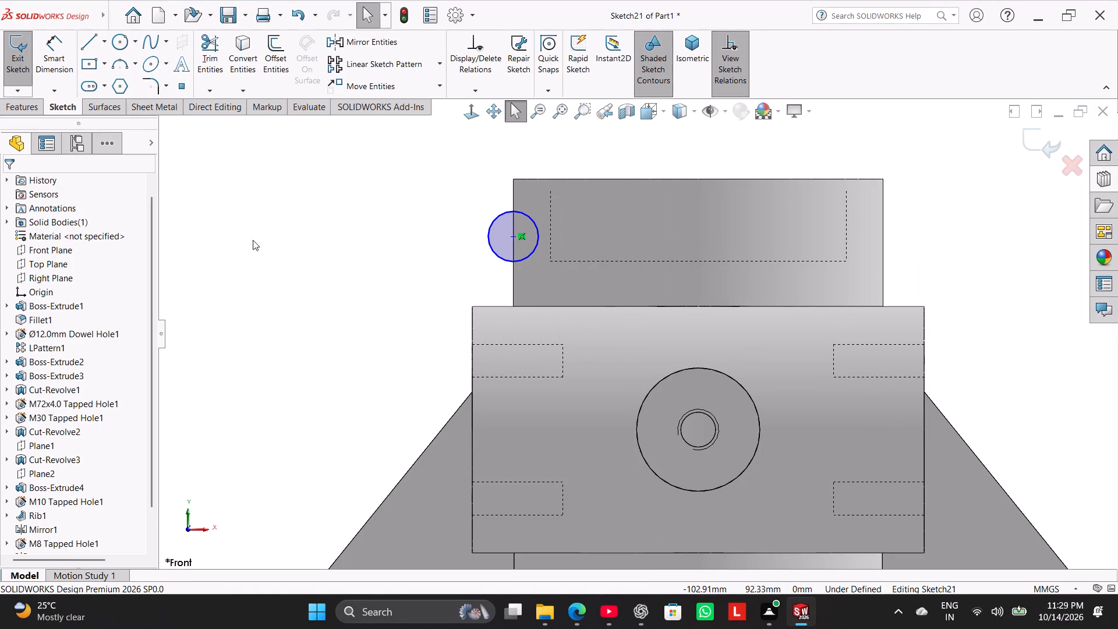
Dimension the circle on the boss's side edge to a diameter of 6 mm.
left_click(62, 55)
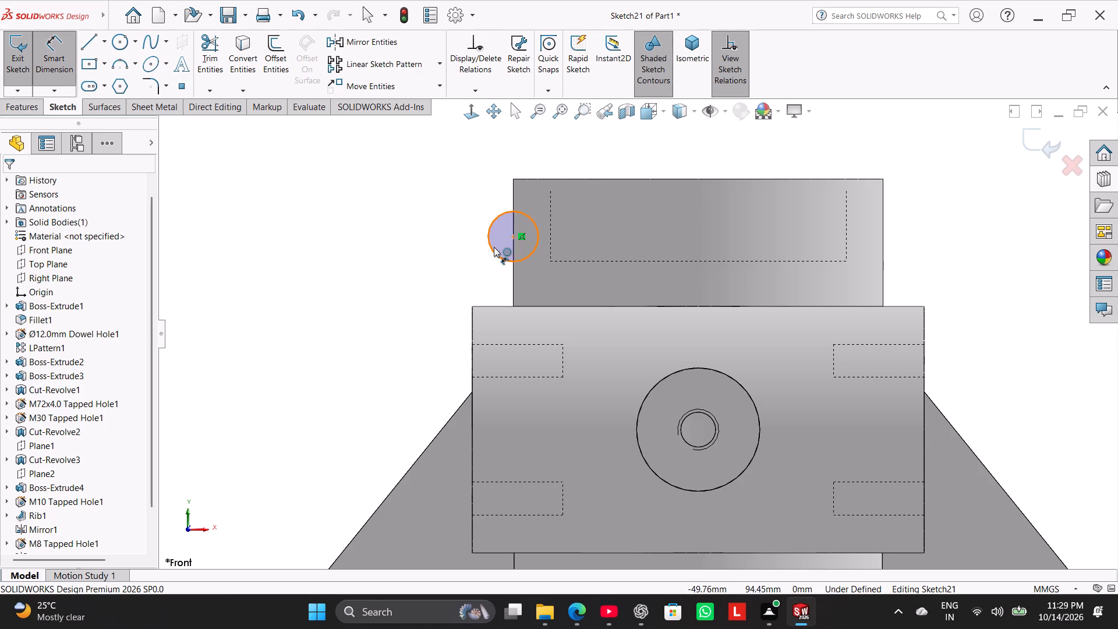
left_click(496, 253)
left_click(473, 285)
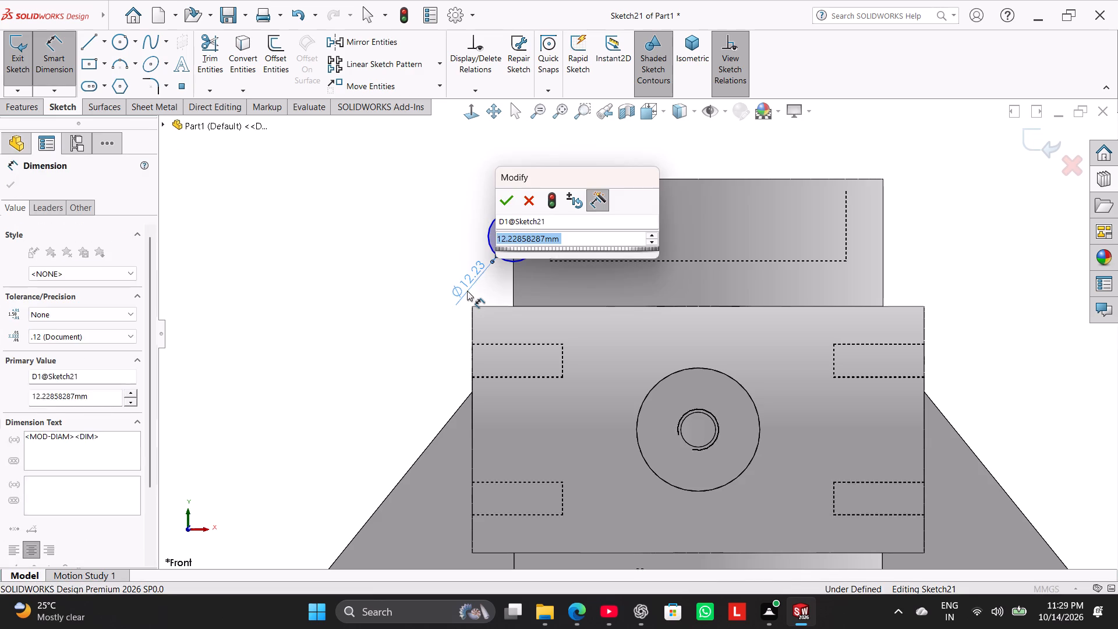
key("6")
key("Return")
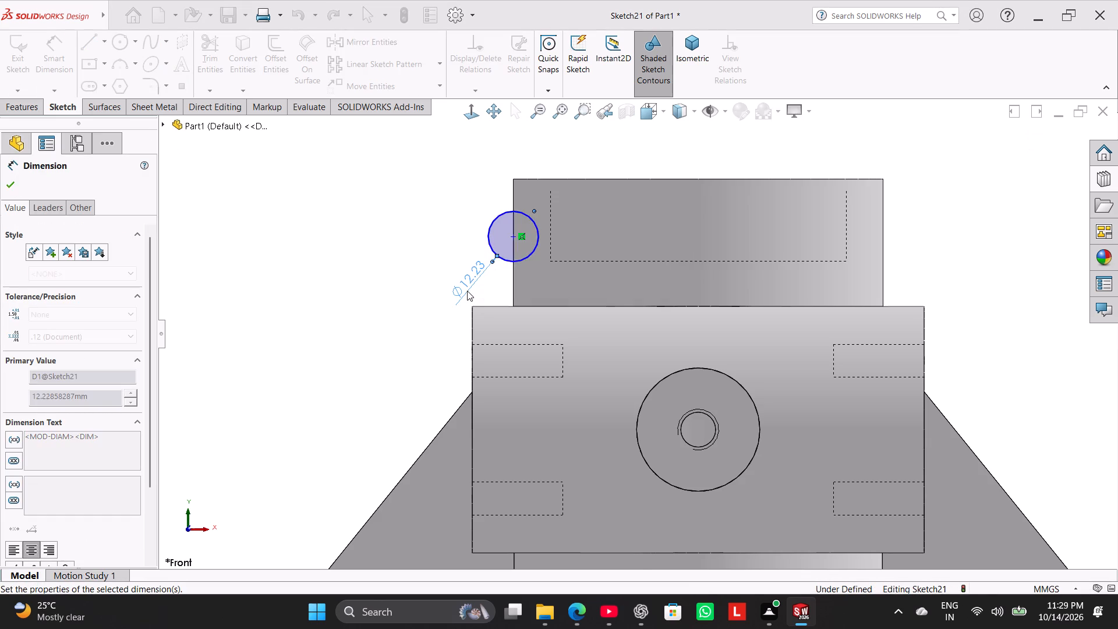
Dimension the circle's centre 12 mm below the boss's top edge.
left_click(511, 236)
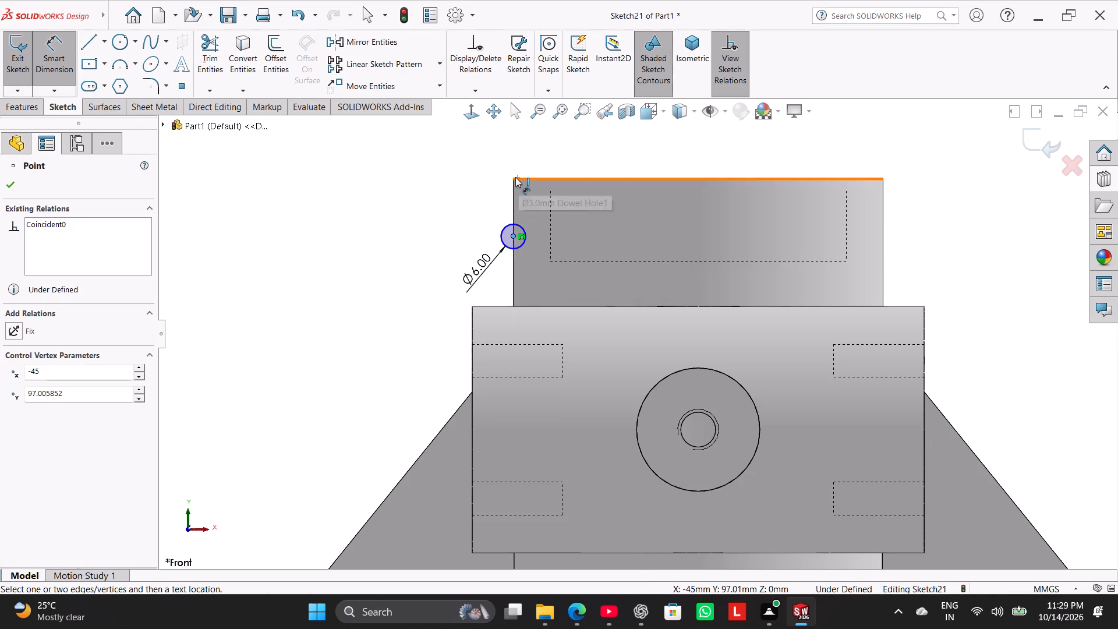
left_click(515, 177)
left_click(458, 207)
type("12")
key("Return")
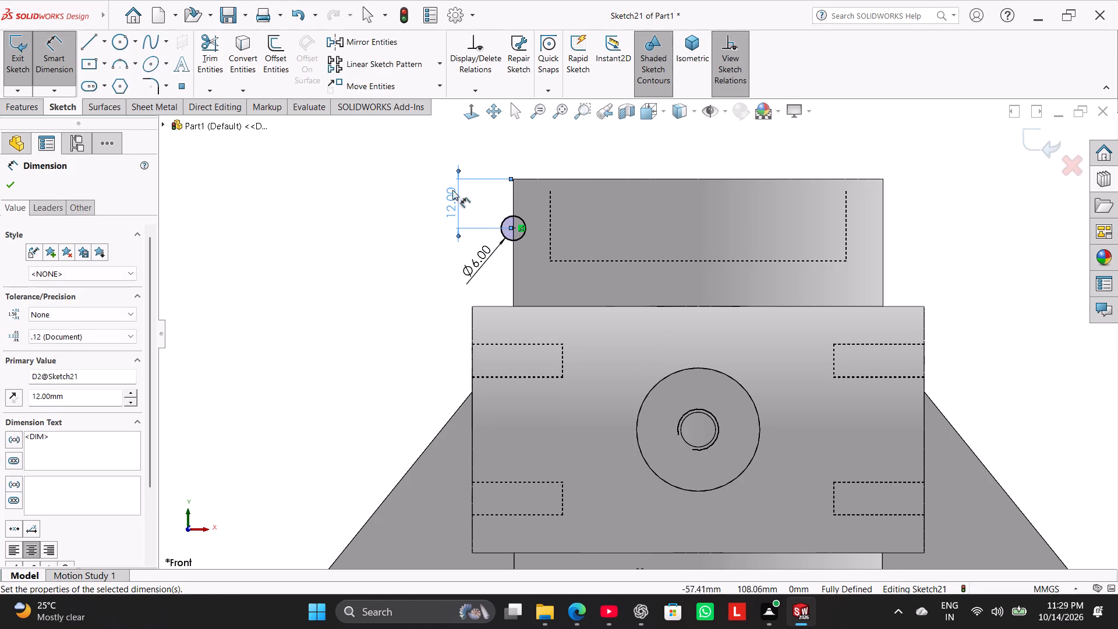
right_click(351, 199)
left_click(391, 236)
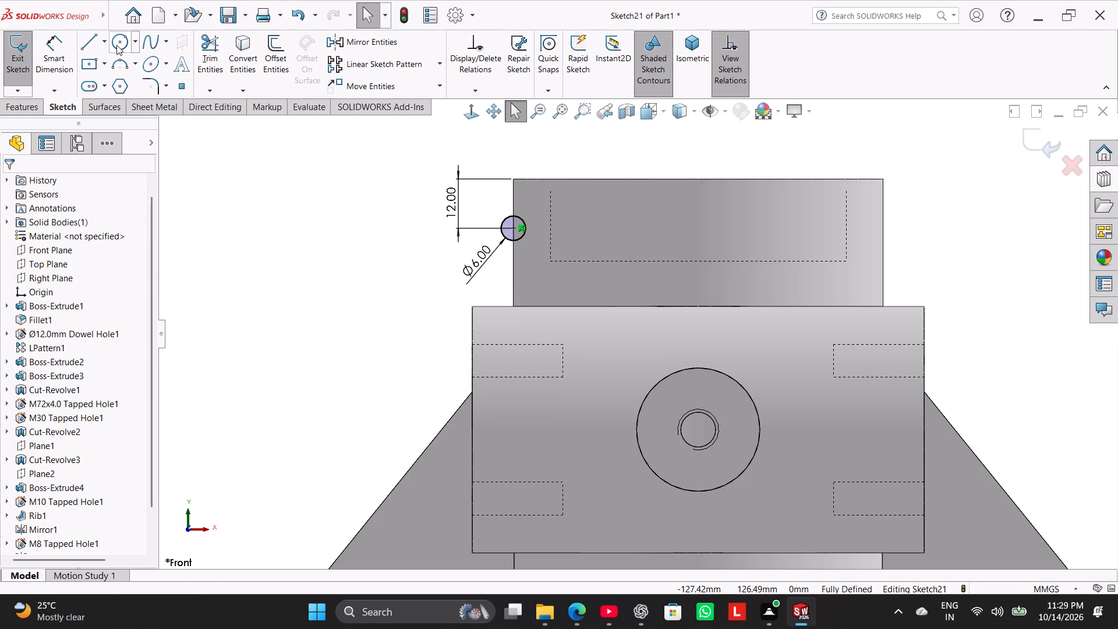
Sketch a centerline about 12 mm long upward from the midpoint of the upper boss's top edge and make it vertical.
left_click(105, 36)
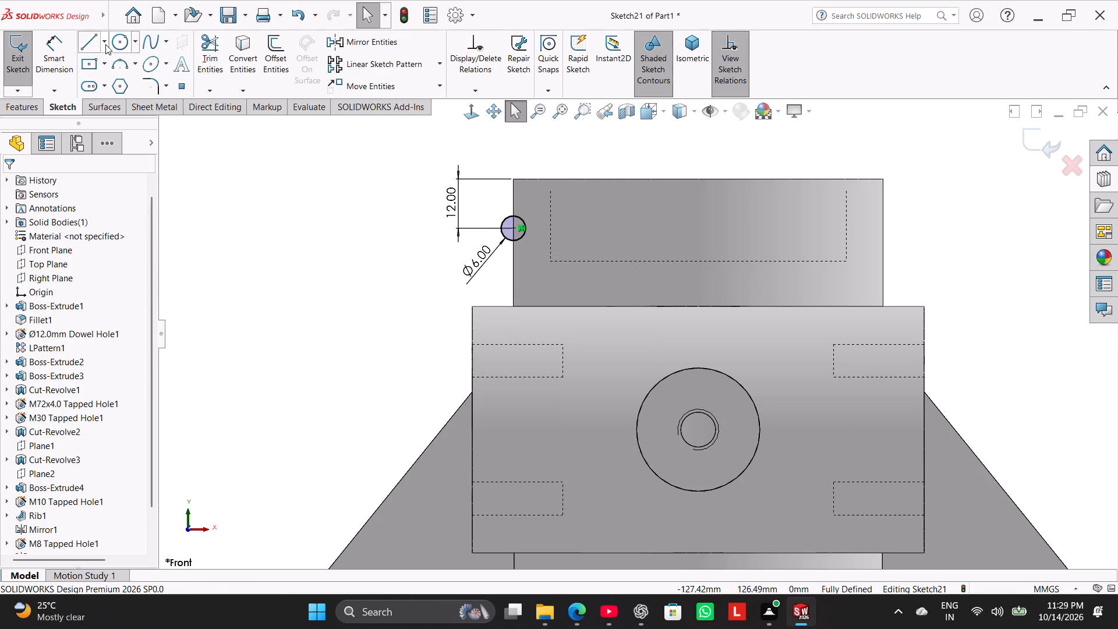
left_click(104, 38)
left_click(105, 44)
left_click(114, 70)
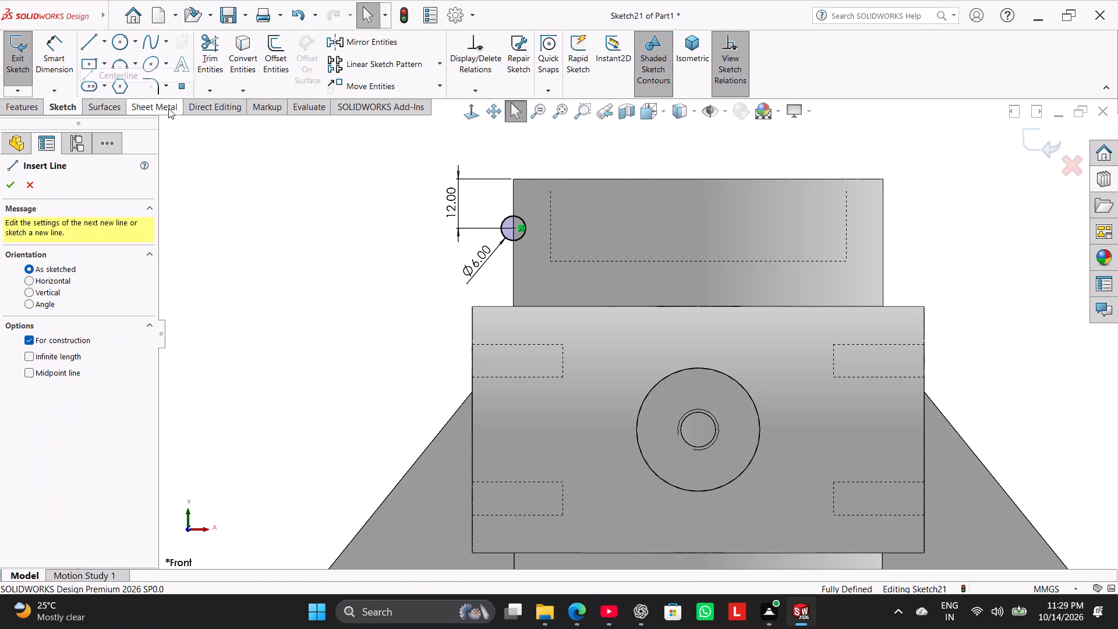
left_click(698, 176)
left_click(699, 121)
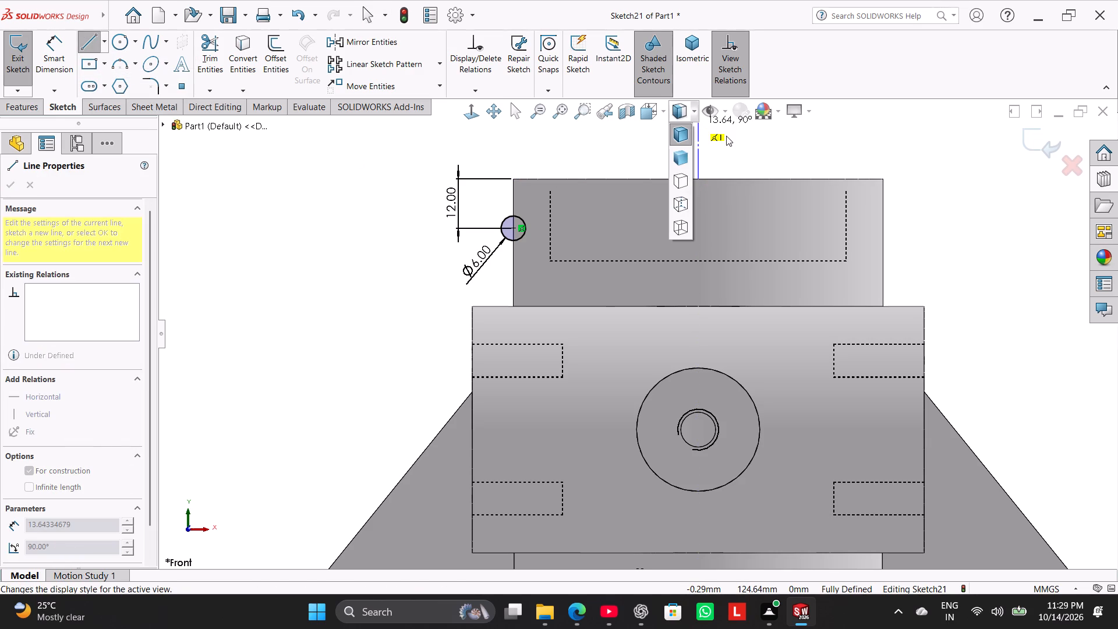
left_click(737, 146)
right_click(713, 143)
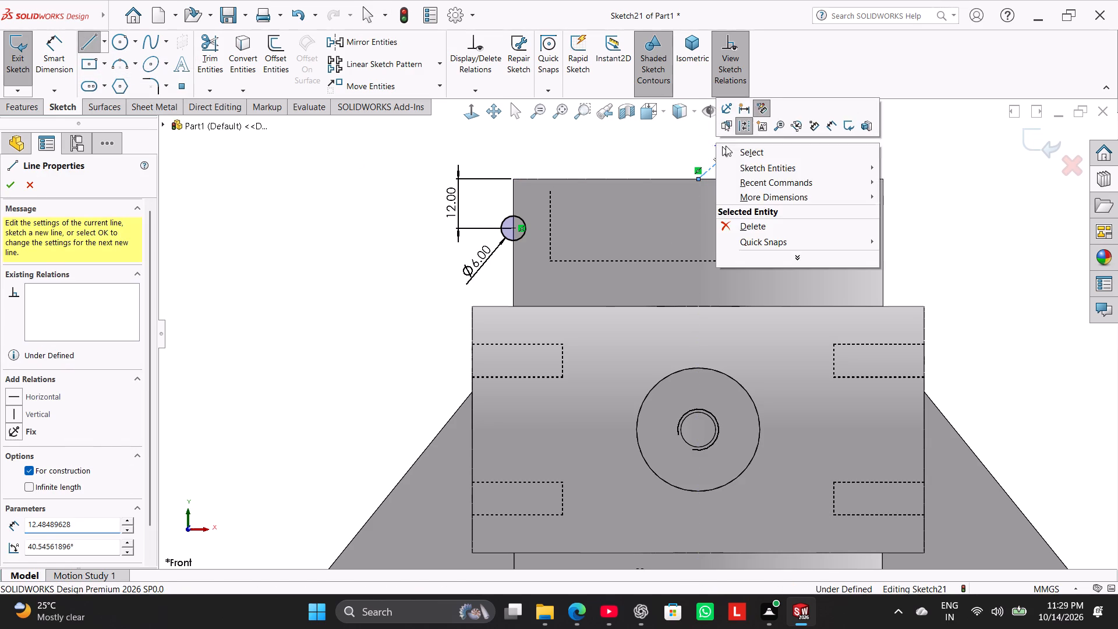
left_click(730, 150)
right_click(724, 158)
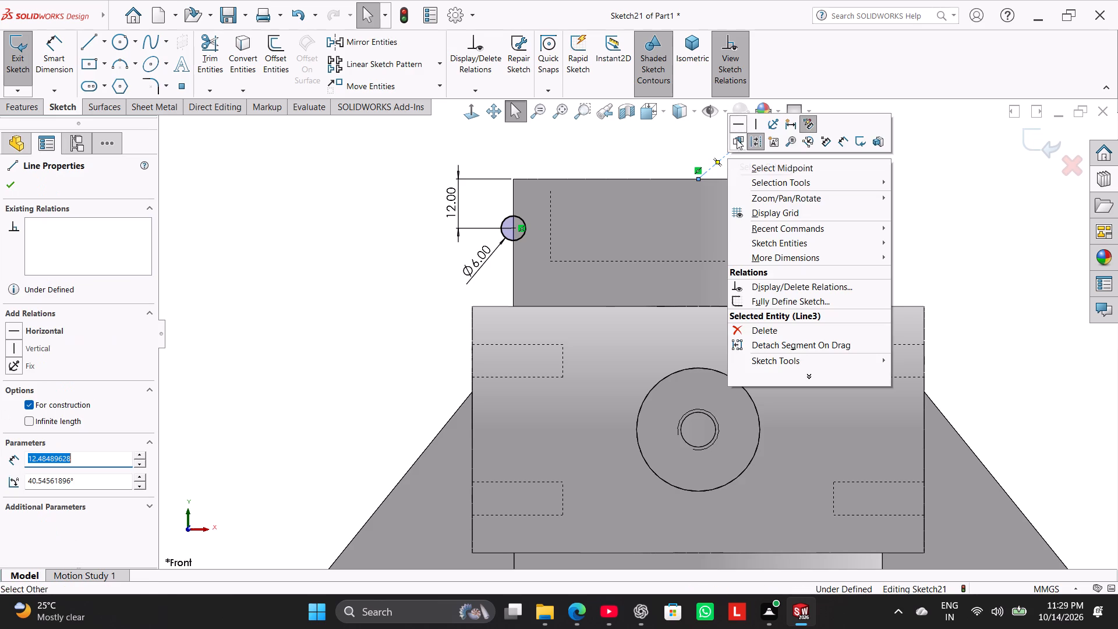
left_click(756, 123)
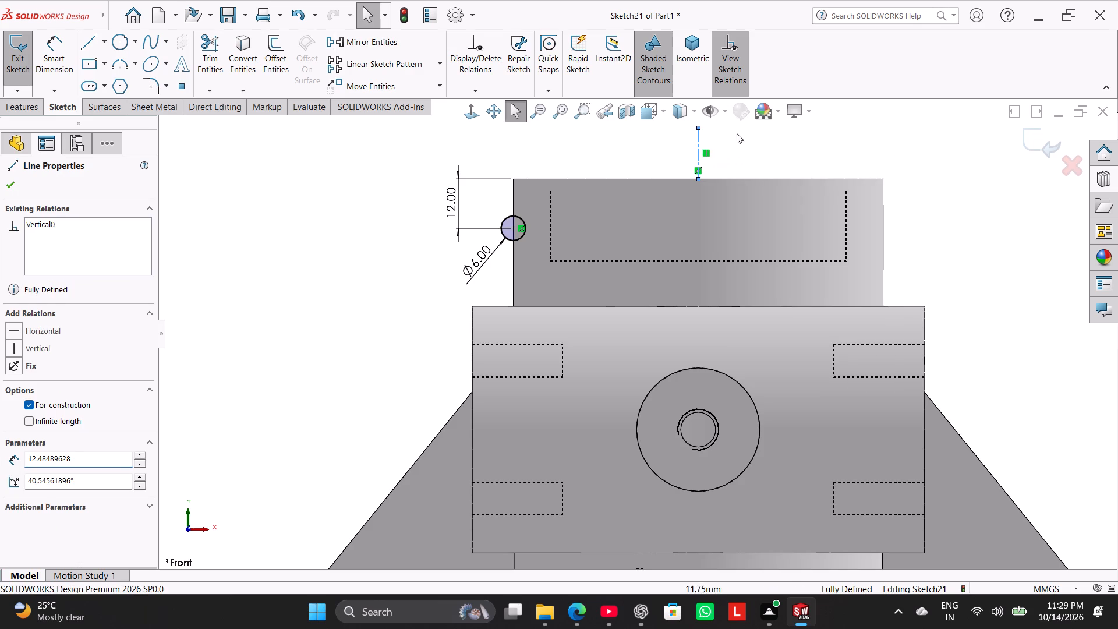
left_click(652, 152)
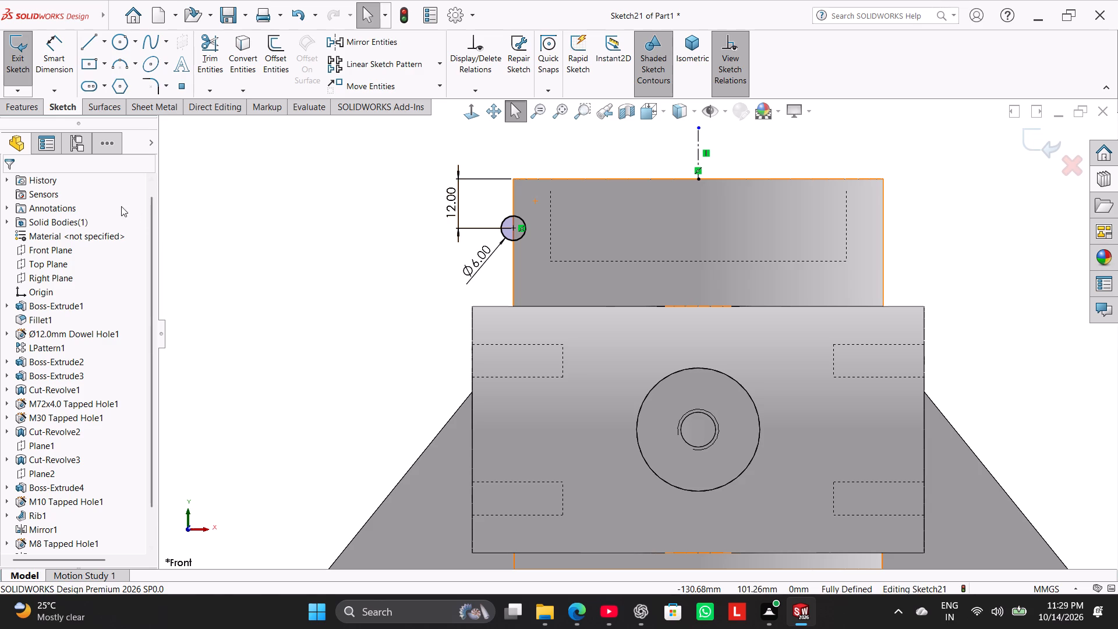
Revolve-cut the 6 mm circle 360 degrees about the vertical centerline to form a groove around the upper boss.
left_click(16, 110)
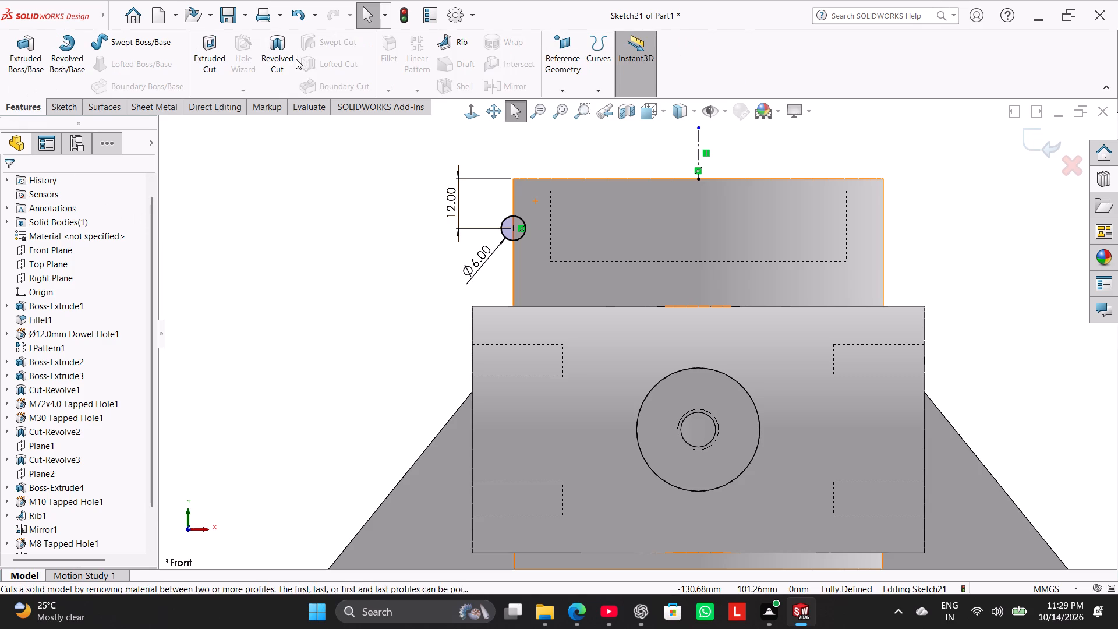
left_click(279, 54)
middle_click_drag(437, 165, 428, 241)
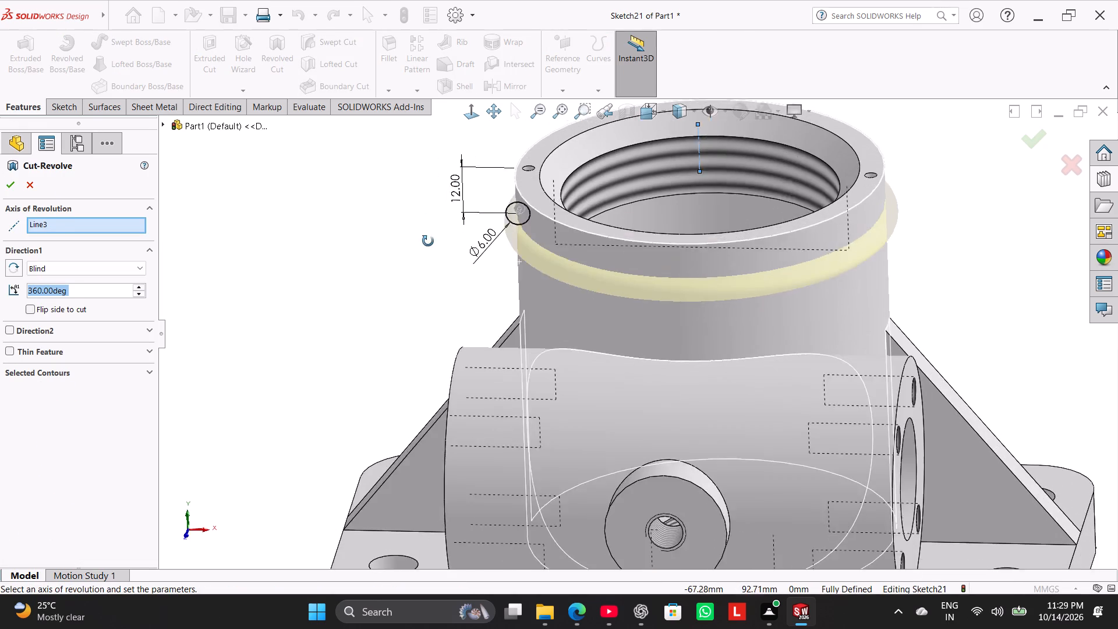
middle_click_drag(428, 241, 462, 260)
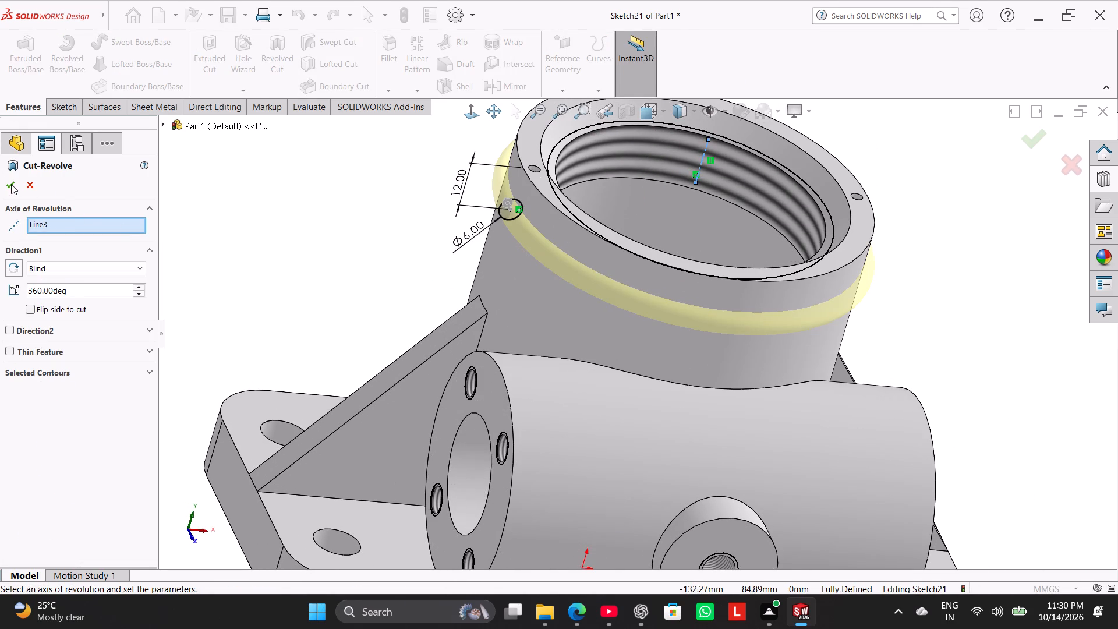
left_click(11, 184)
left_click(254, 227)
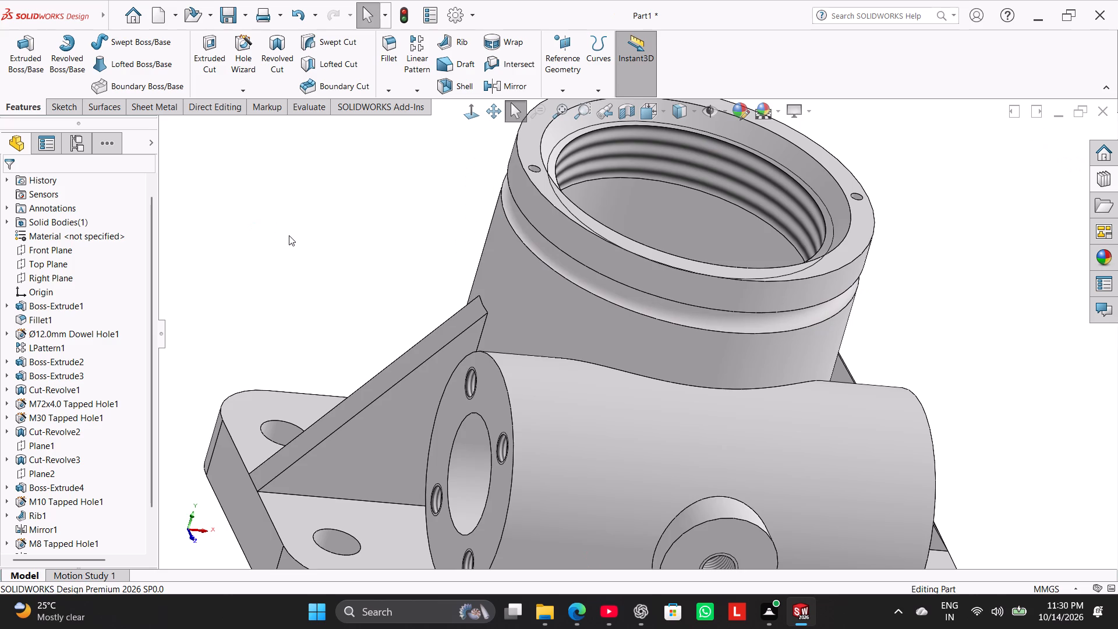
middle_click_drag(289, 235, 257, 182)
right_click_drag(284, 247, 365, 176)
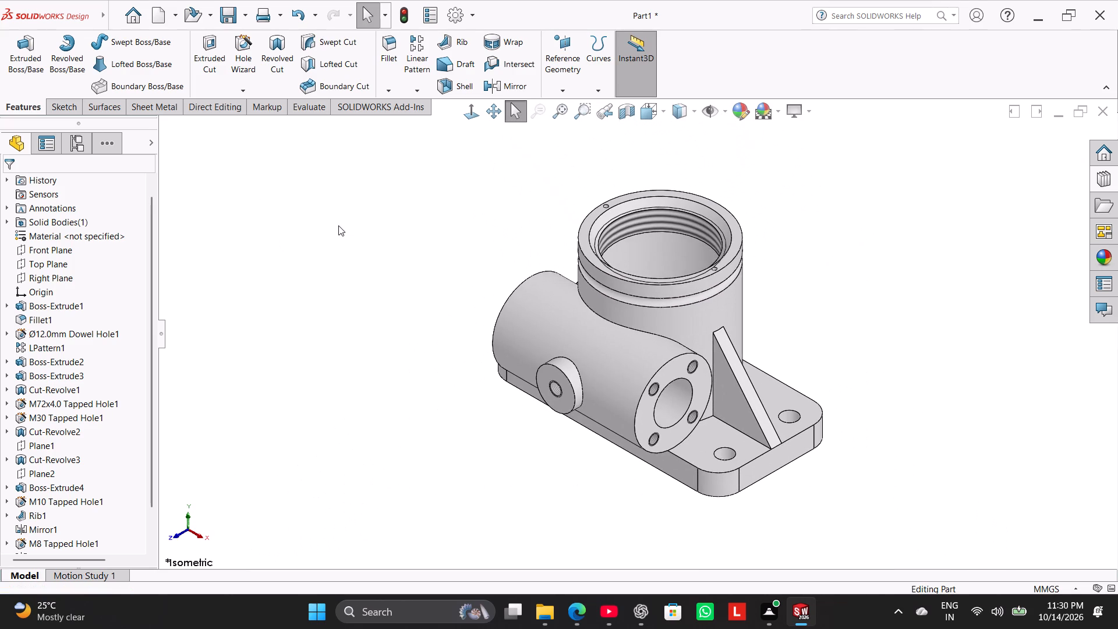
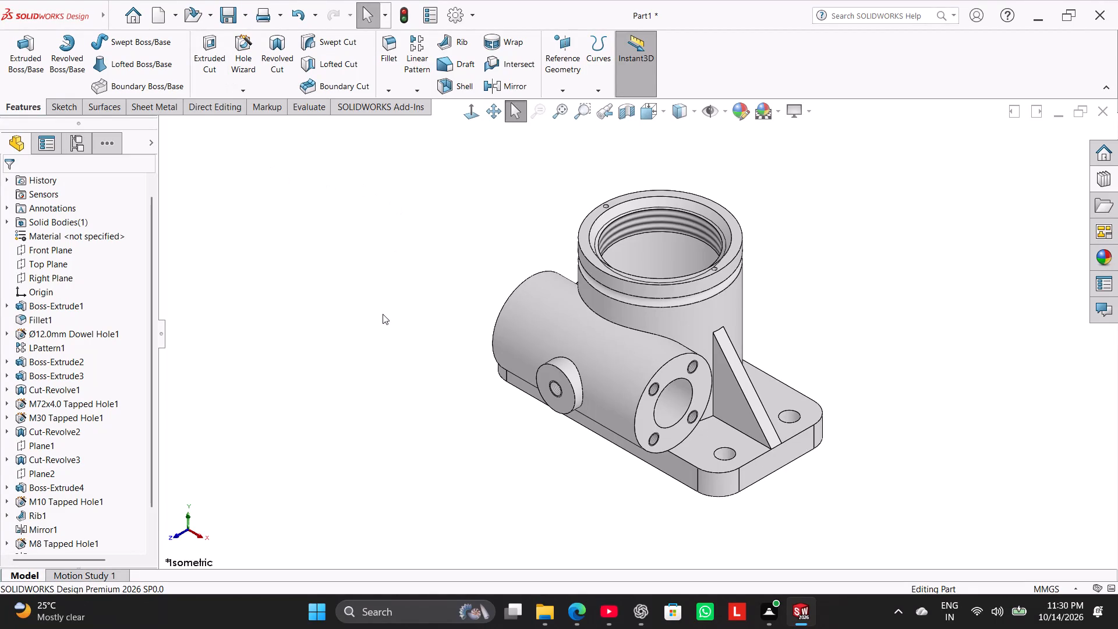
Start a 2 mm fillet on the first rib's side and foot edges and the vertical boss's base edges on the plate.
left_click(390, 43)
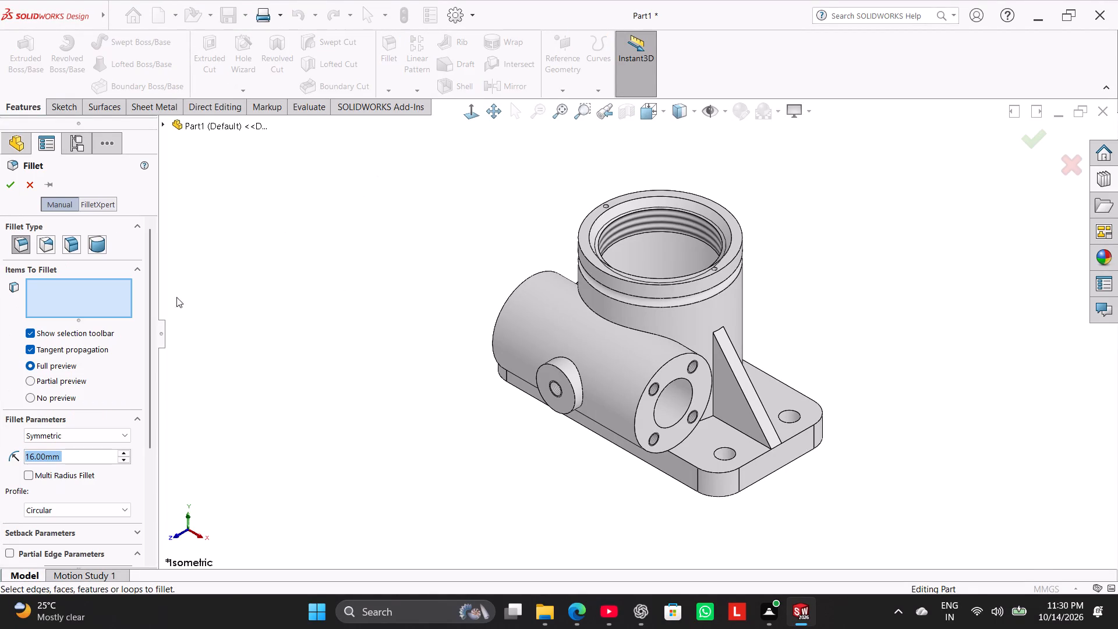
double_click(74, 454)
key("2")
key("Return")
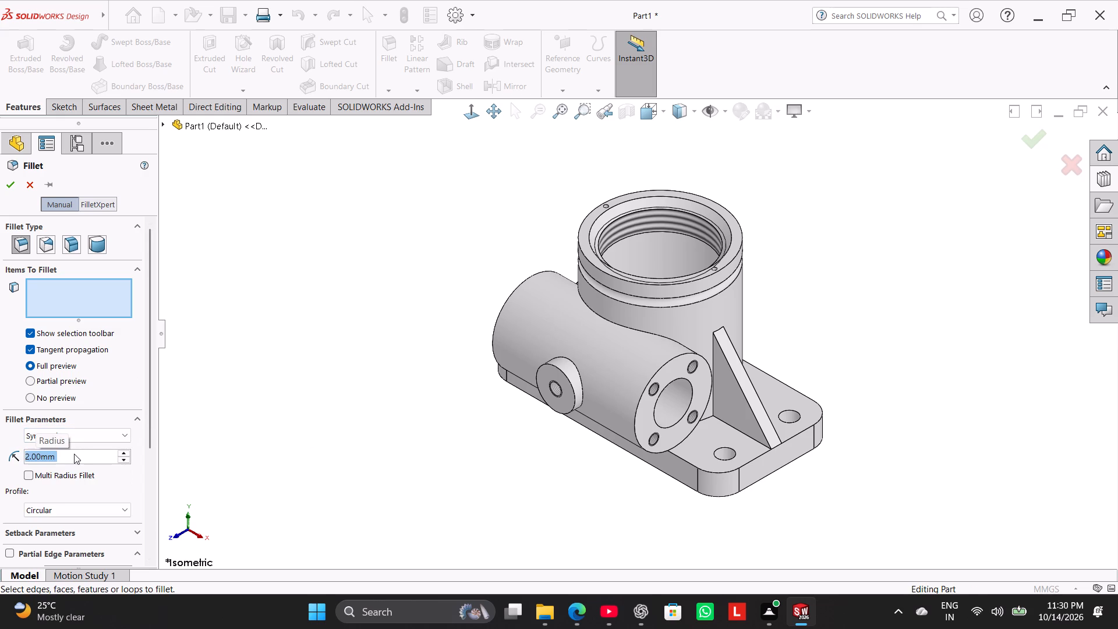
left_click(713, 348)
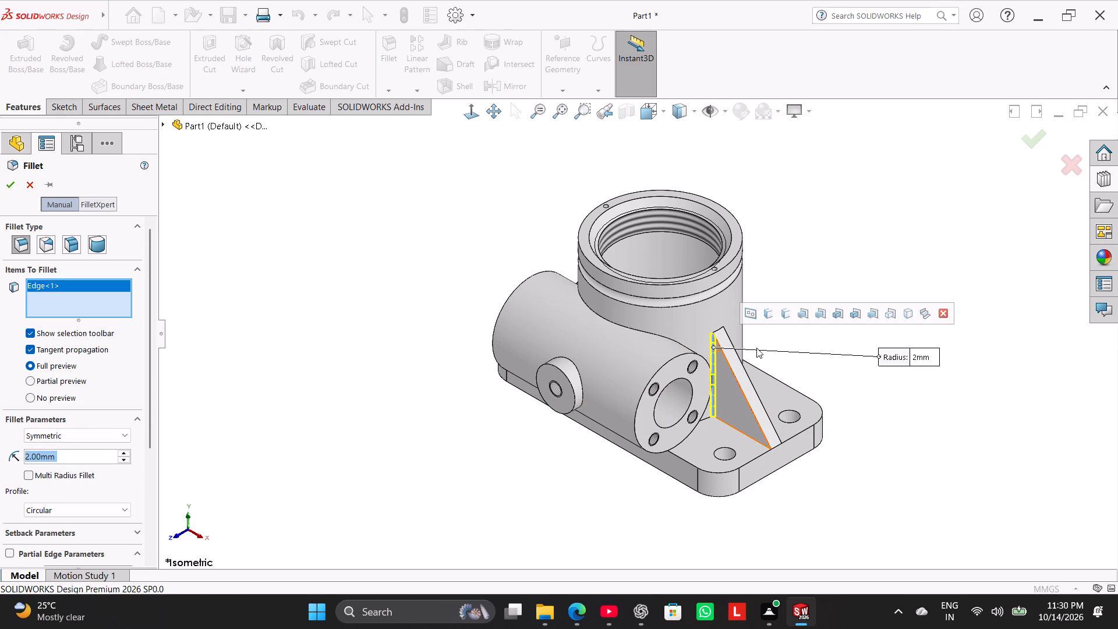
middle_click_drag(779, 356, 718, 417)
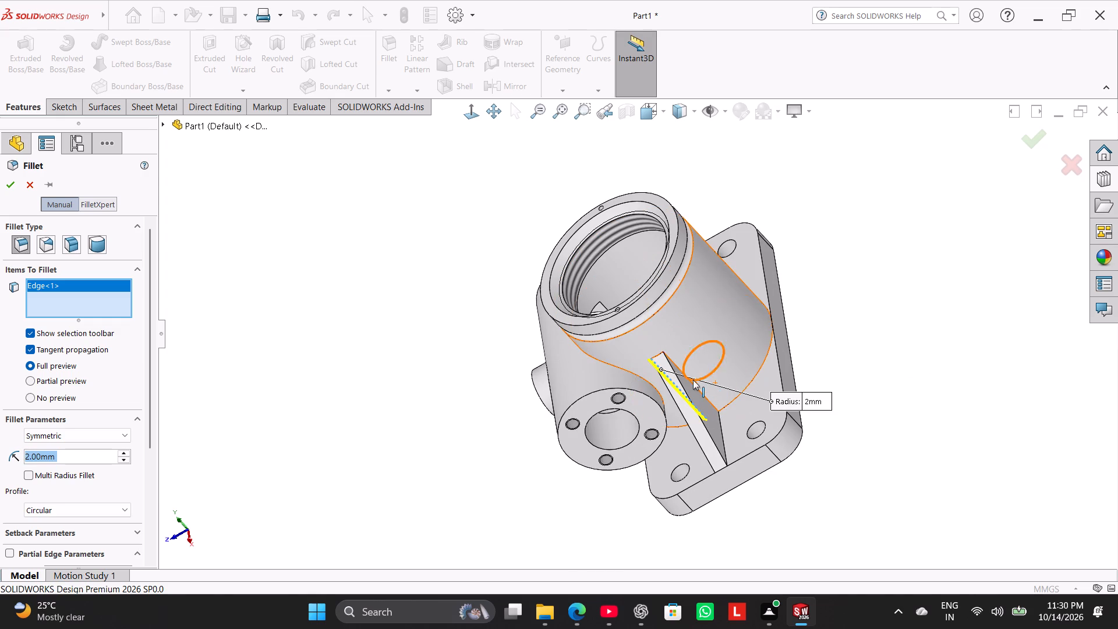
left_click(680, 371)
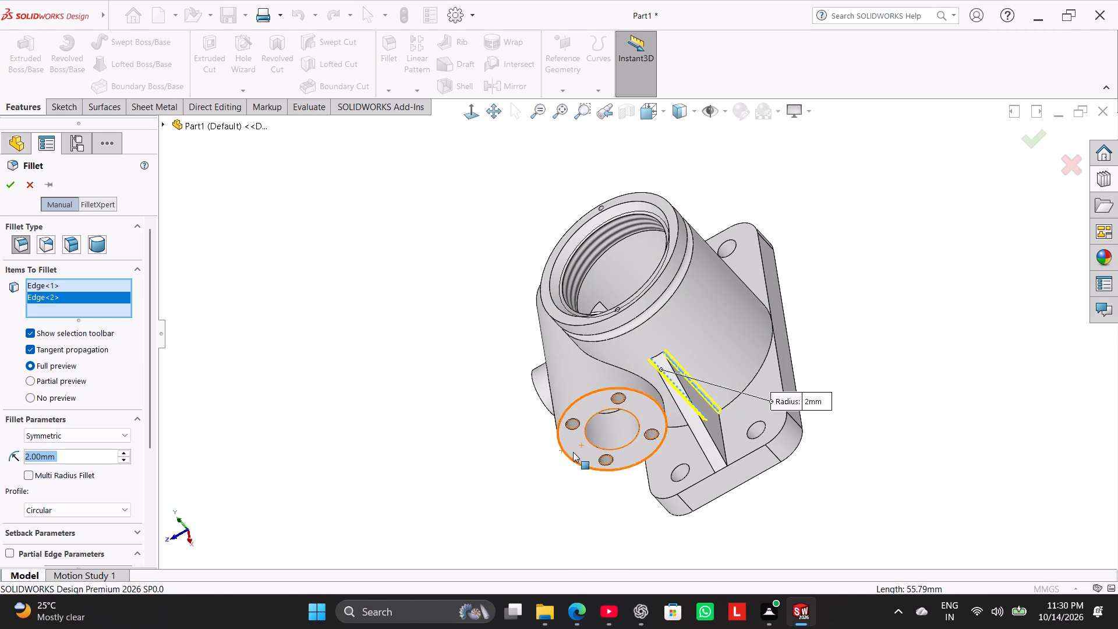
middle_click_drag(607, 469, 669, 346)
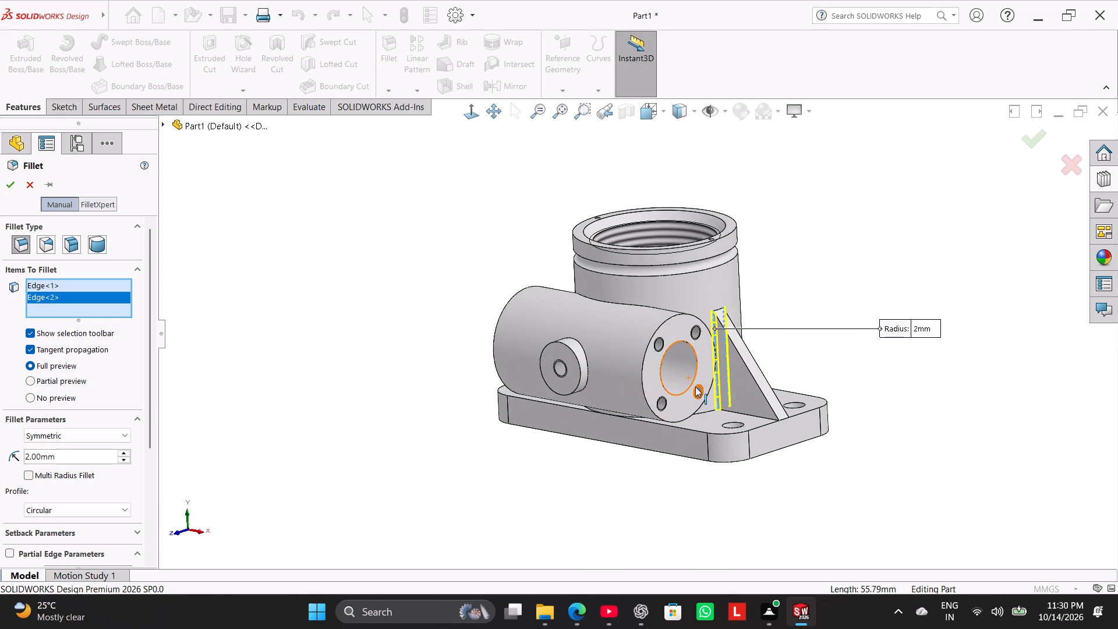
left_click(746, 416)
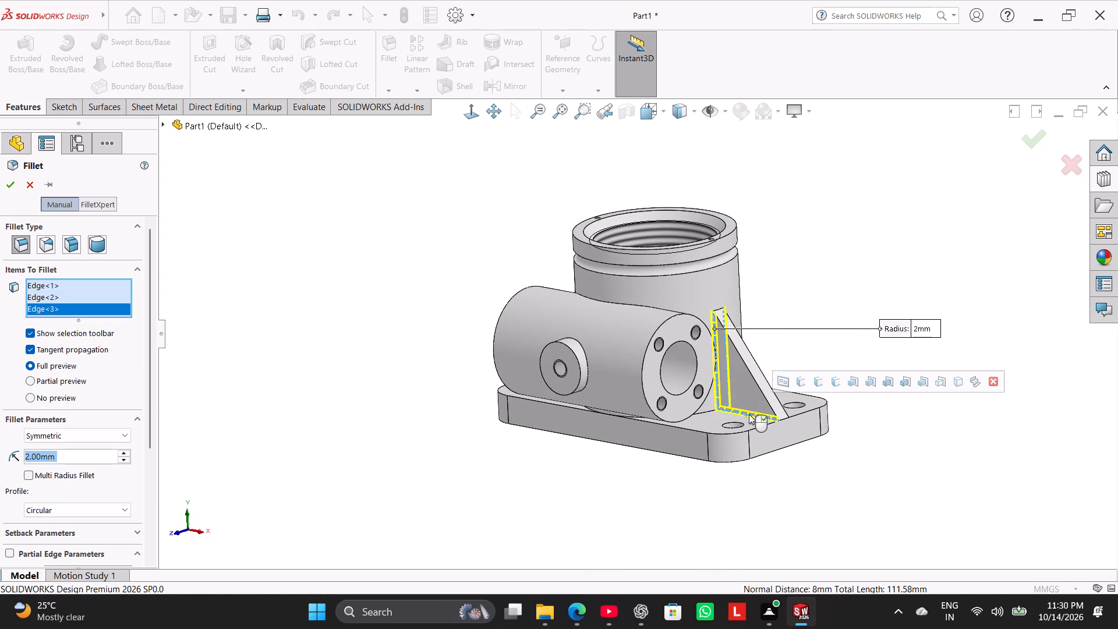
left_click(750, 409)
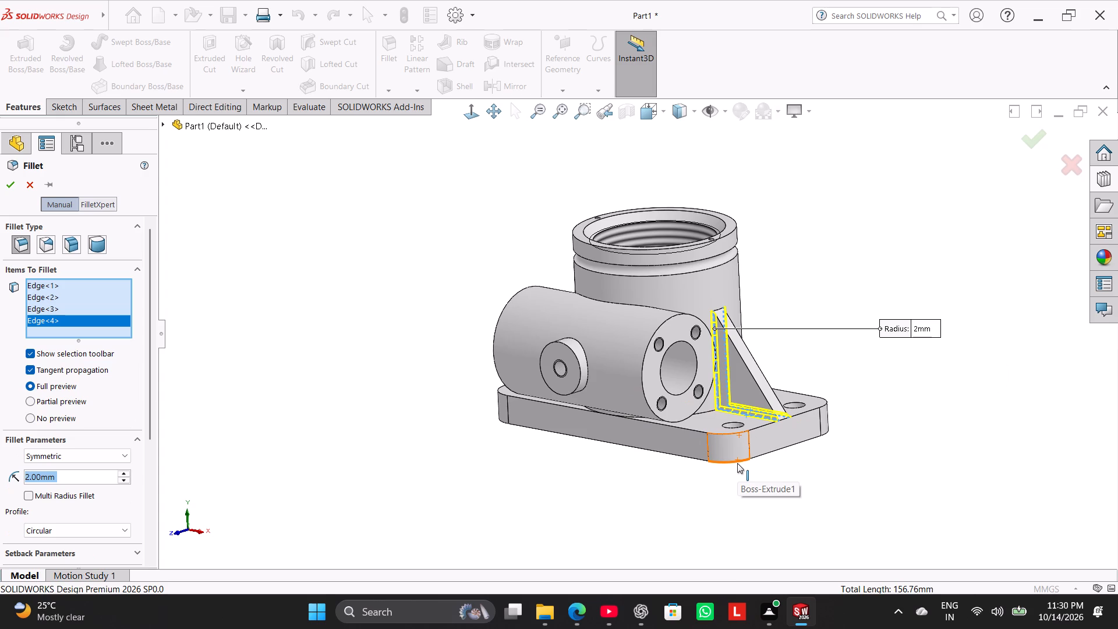
left_click(709, 411)
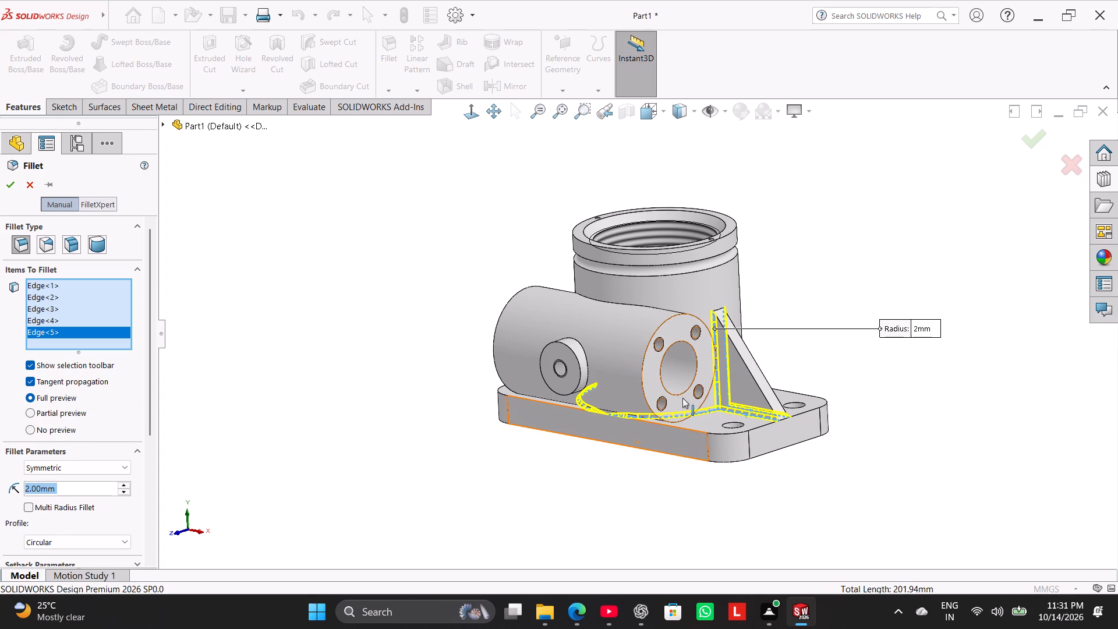
middle_click_drag(789, 388, 766, 429)
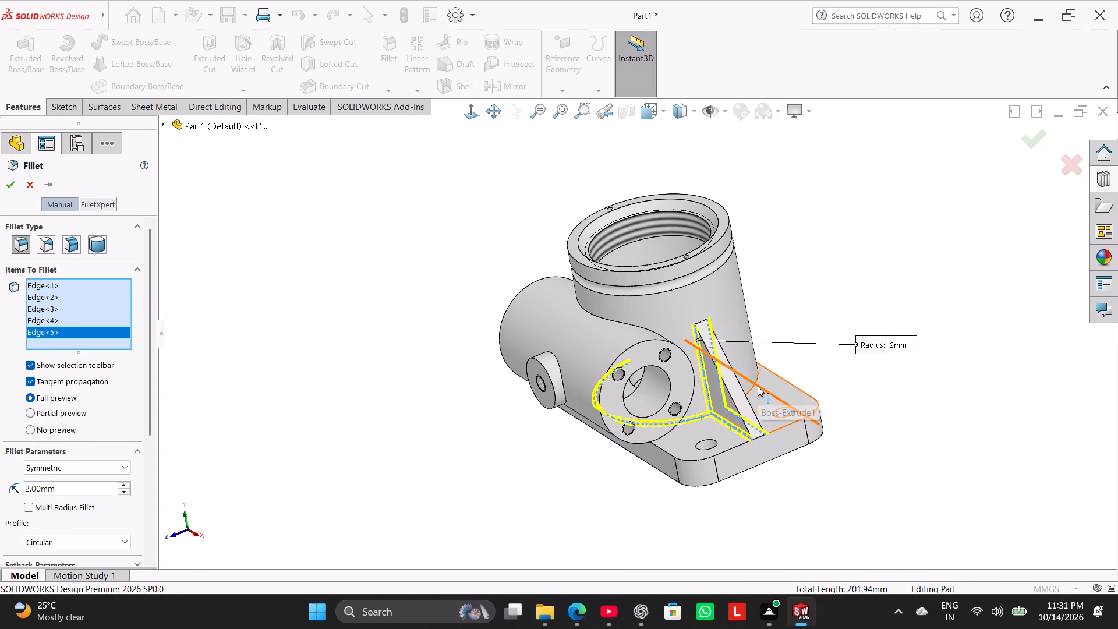
left_click(755, 384)
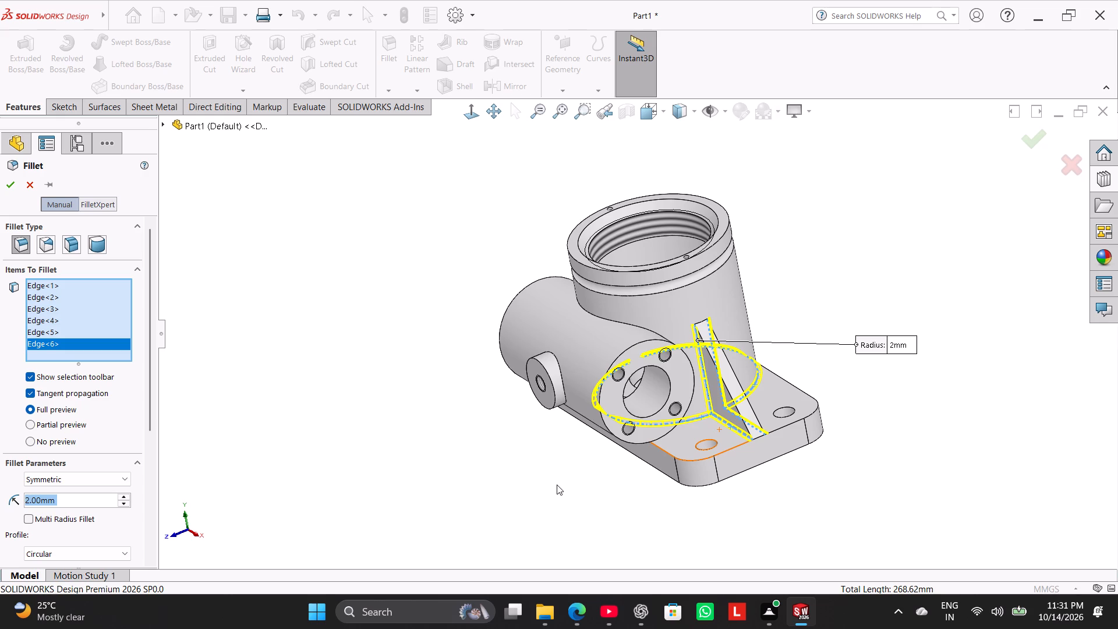
Add the side boss's base and hole edges and the intersection of the horizontal cylinder with the vertical boss to the fillet.
left_click(553, 356)
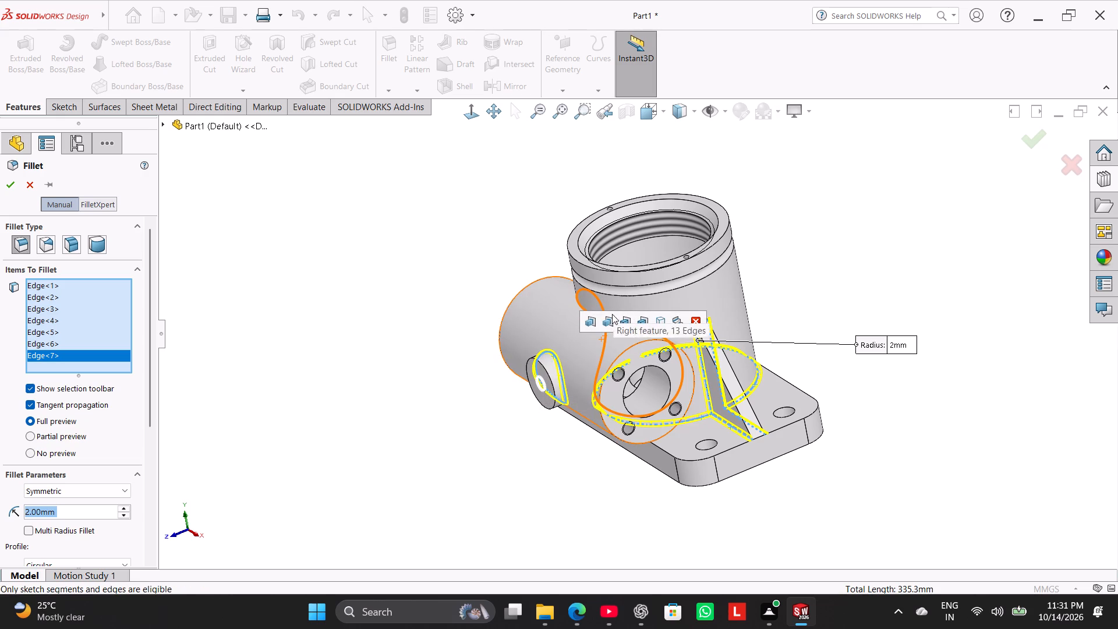
left_click(609, 320)
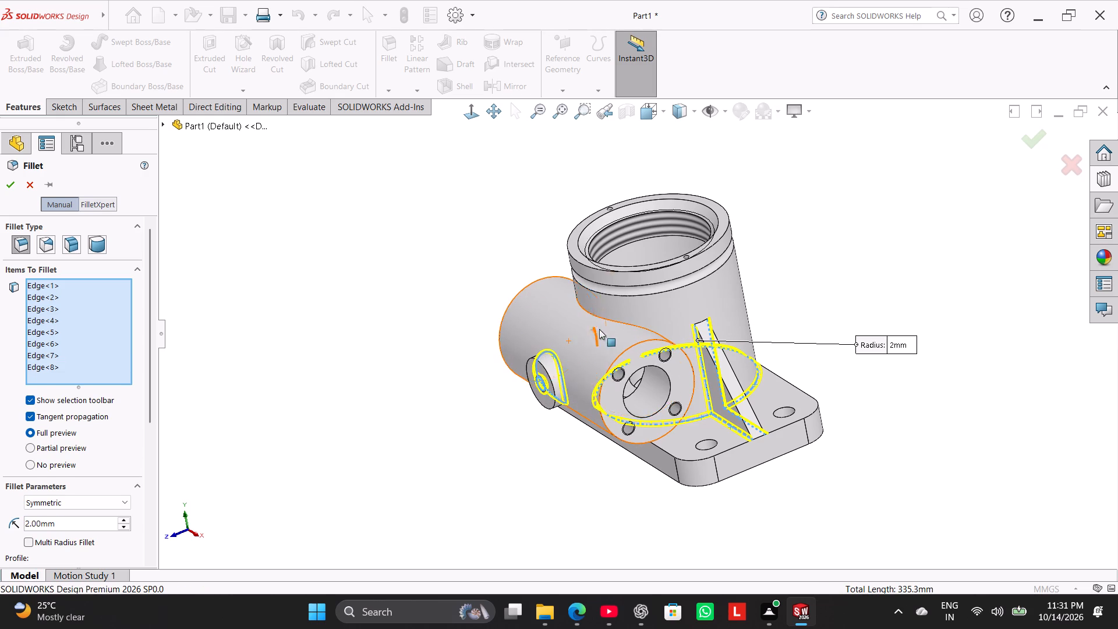
left_click(614, 320)
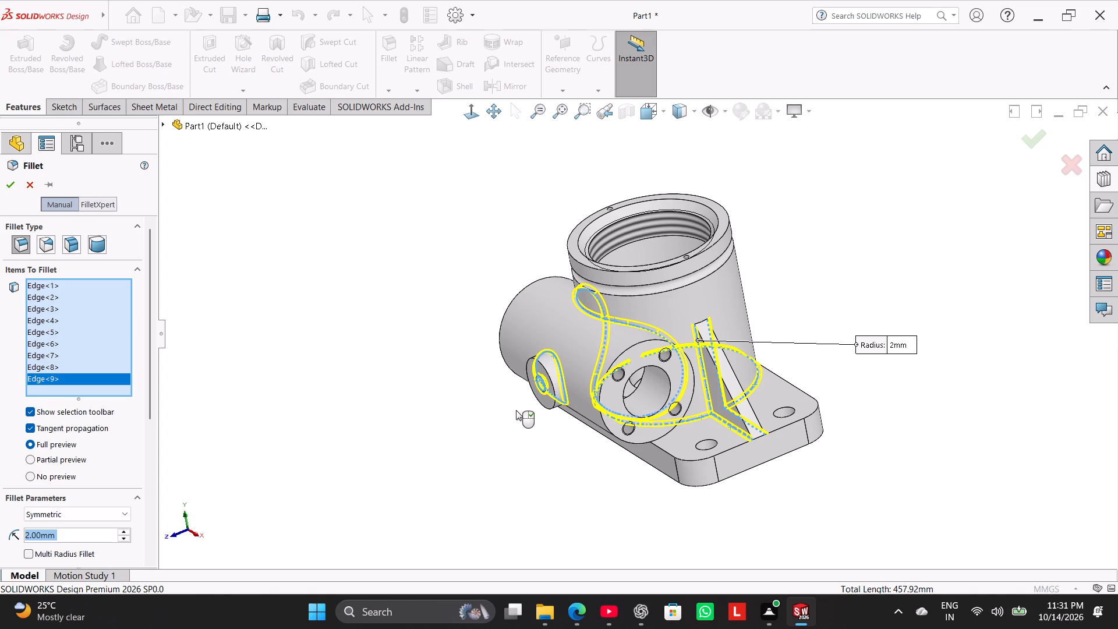
Add the opposite rib's edges along the vertical boss and base plate to the selection and apply the 2 mm fillet.
middle_click_drag(516, 409, 663, 506)
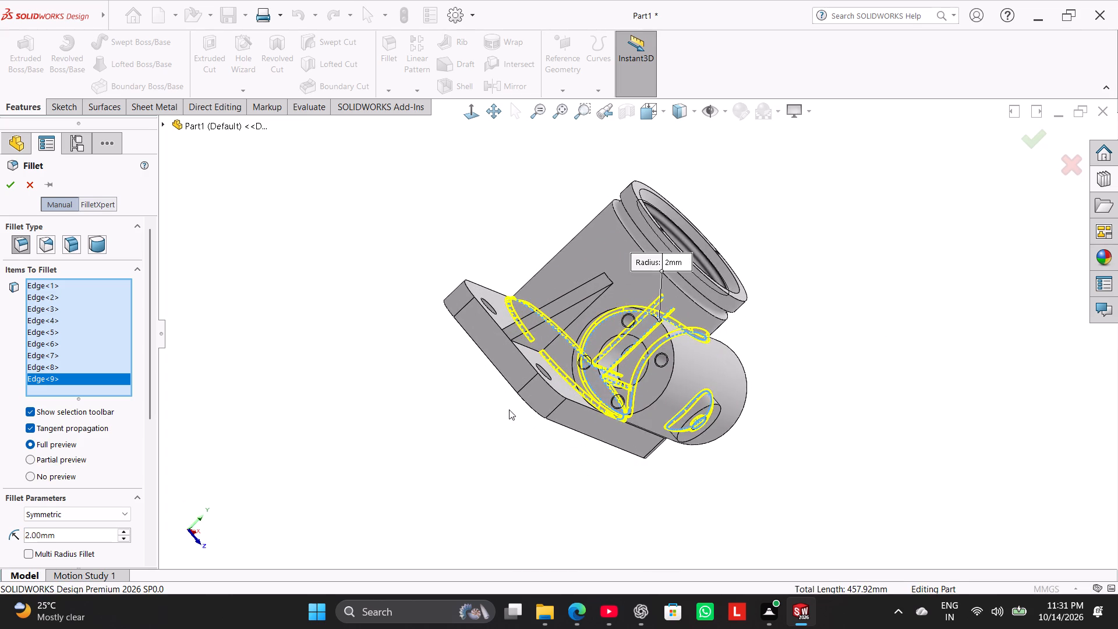
middle_click_drag(517, 421, 564, 533)
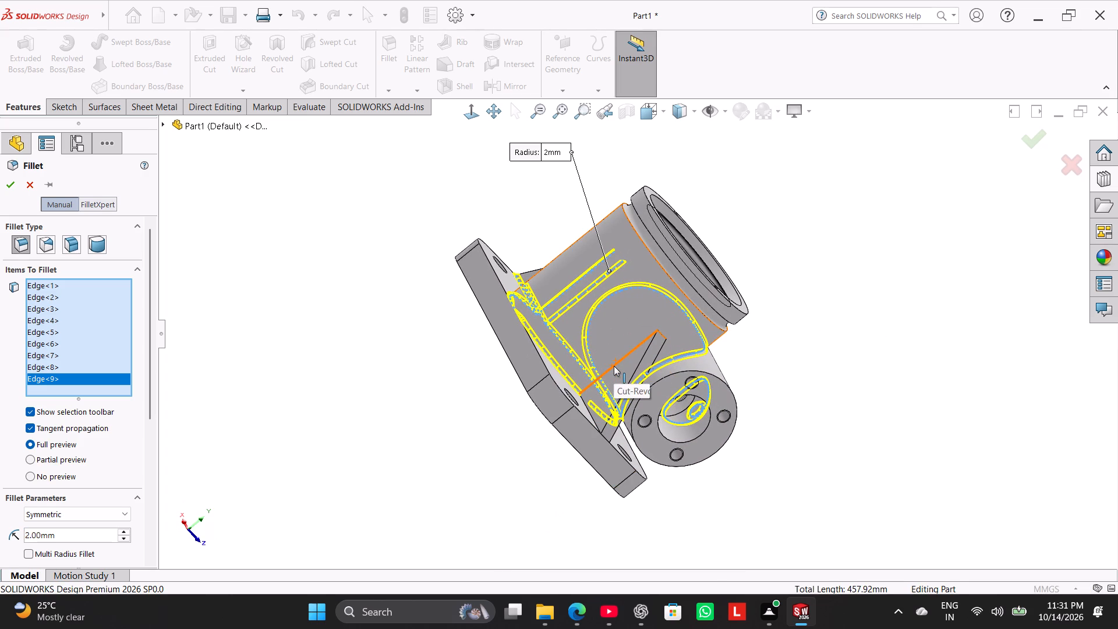
left_click(614, 366)
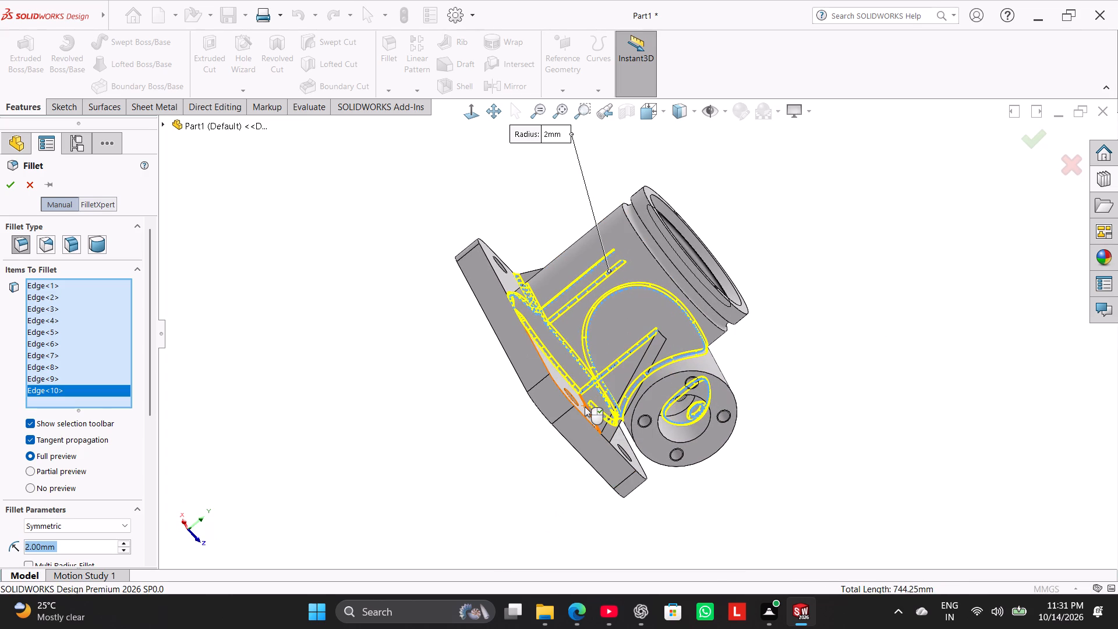
left_click(585, 407)
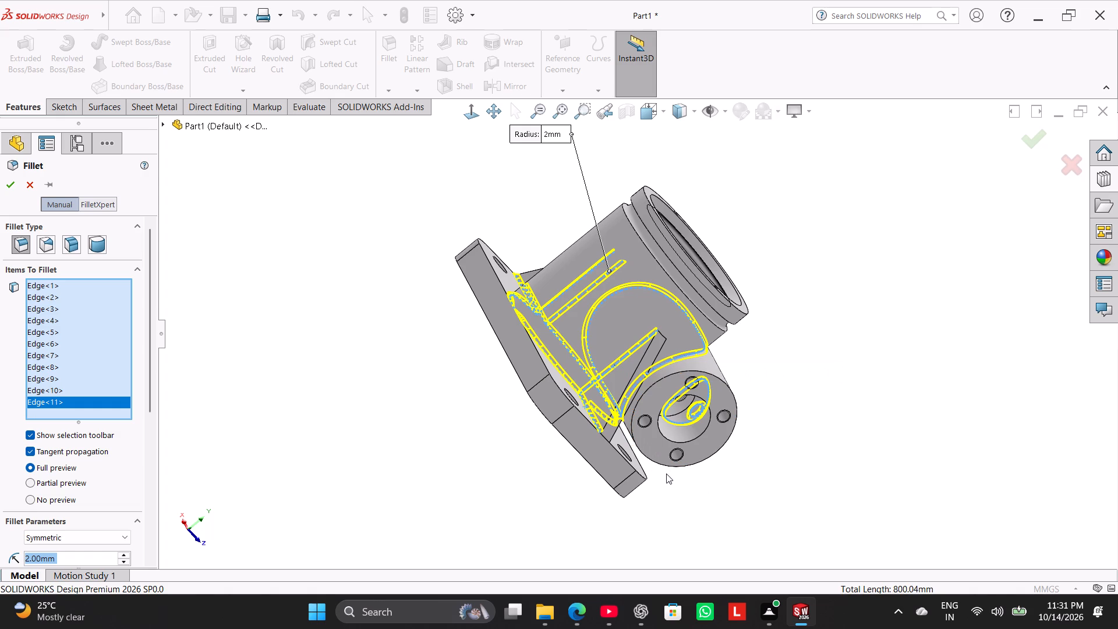
middle_click_drag(664, 474, 597, 347)
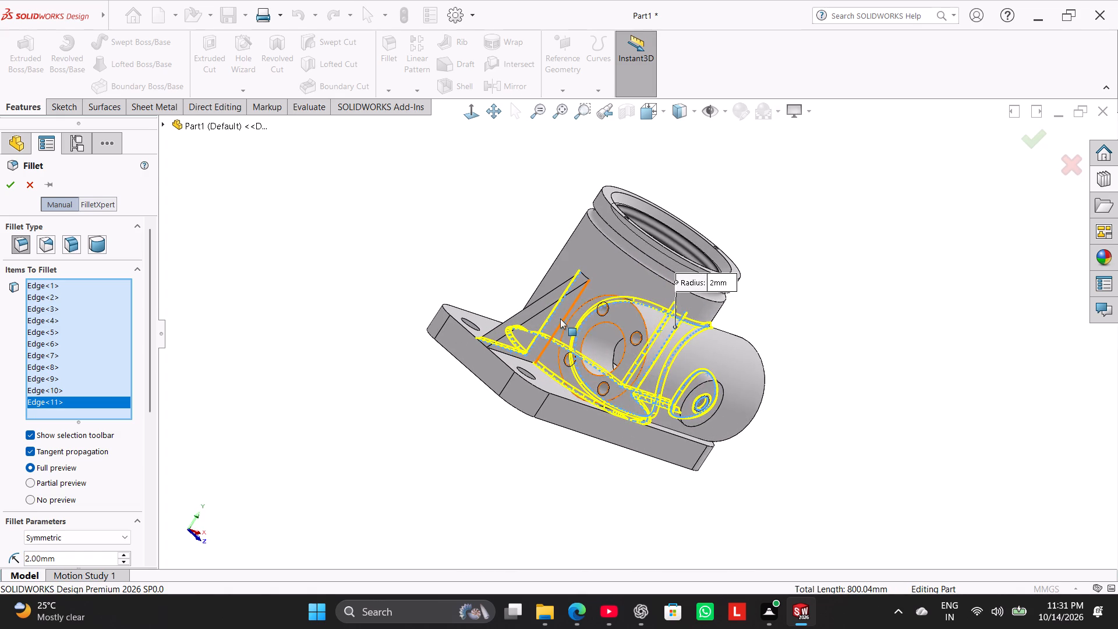
left_click(570, 312)
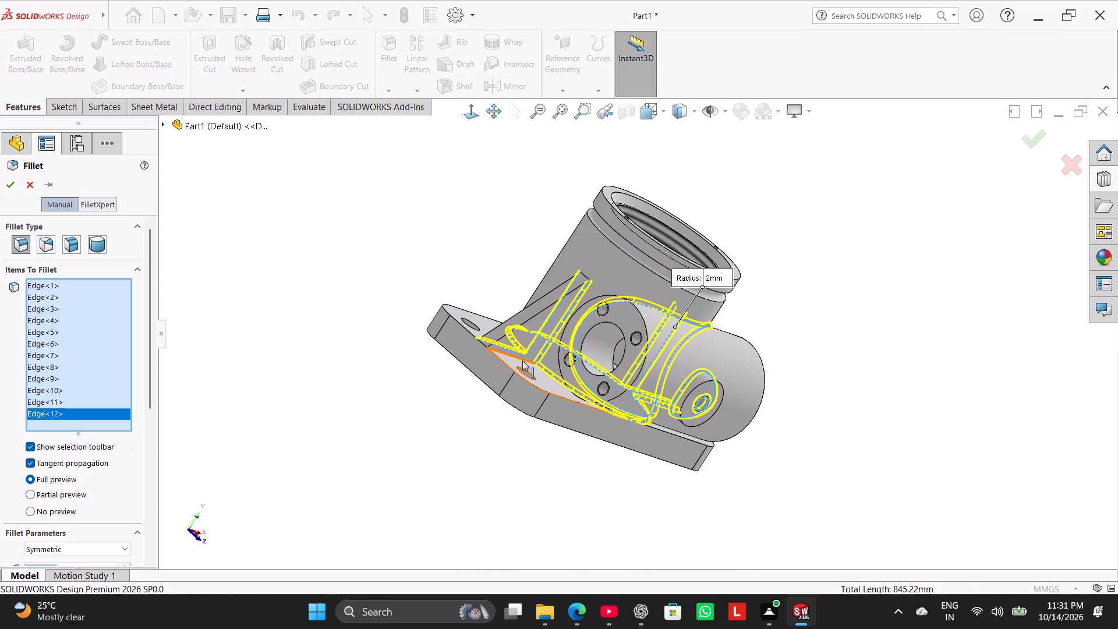
left_click(522, 361)
middle_click_drag(721, 397, 560, 426)
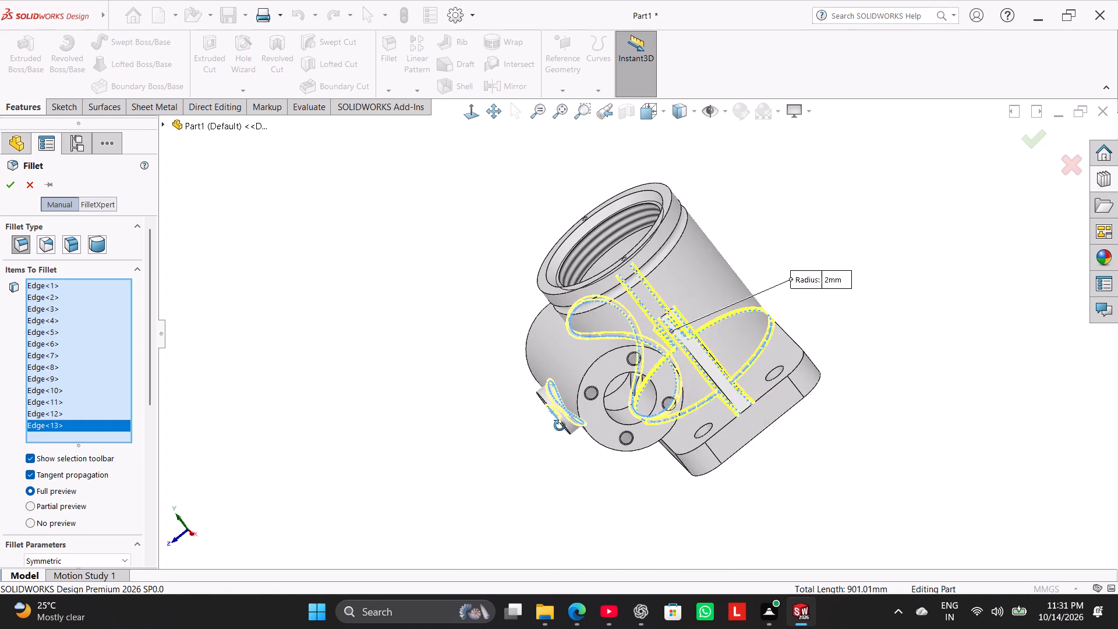
middle_click_drag(560, 426, 542, 474)
left_click(8, 185)
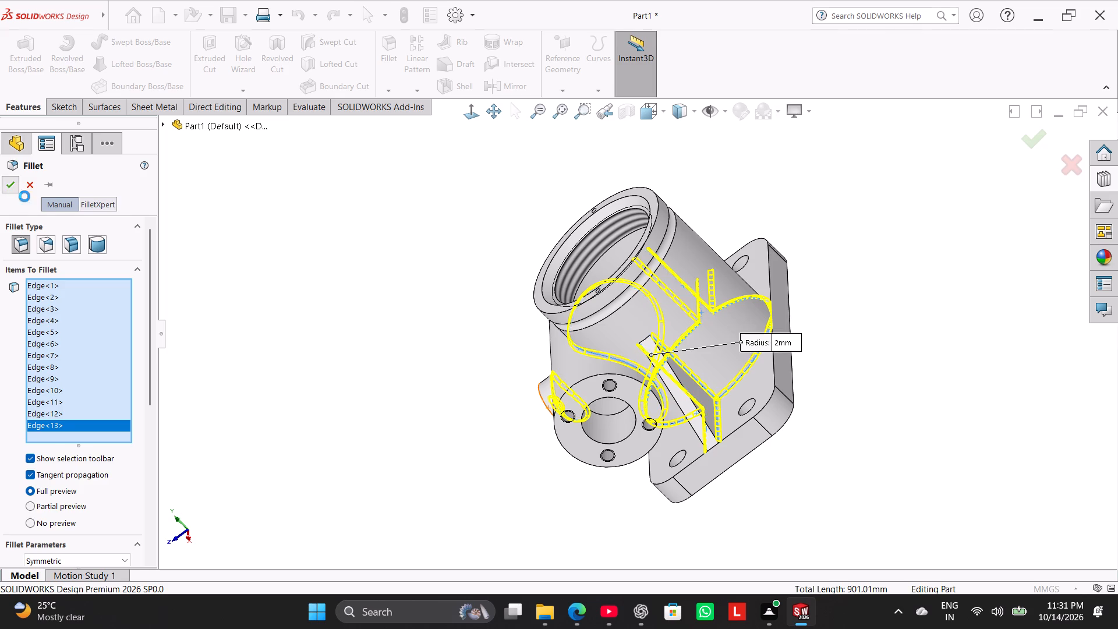
Fillet the base plate's top perimeter edges on both sides of the ribs with a 2 mm radius.
right_click_drag(324, 301, 432, 235)
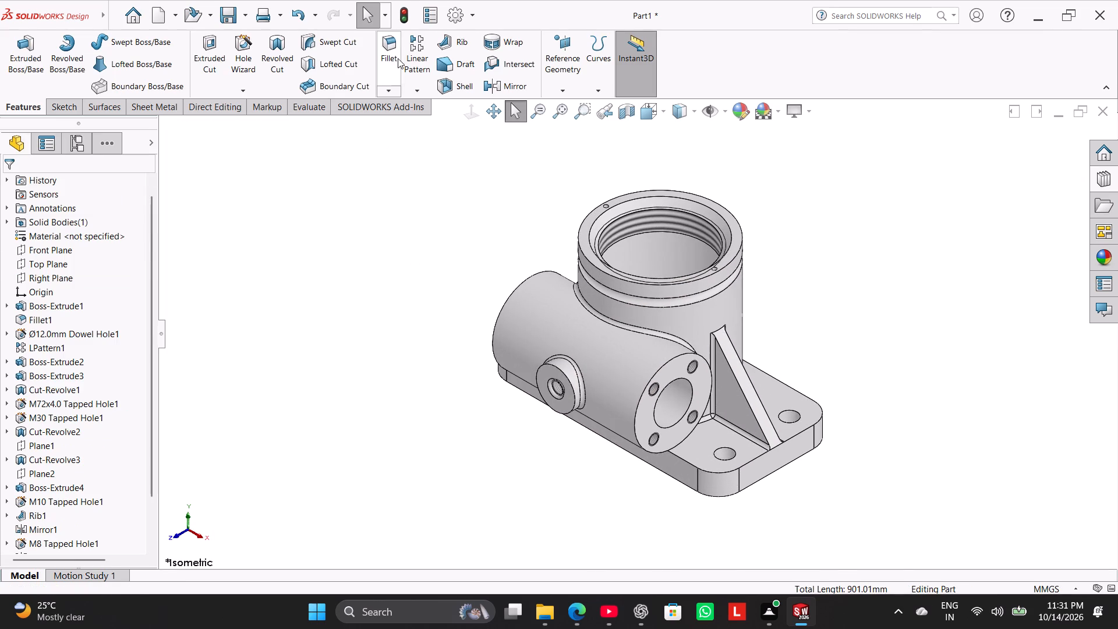
left_click(398, 58)
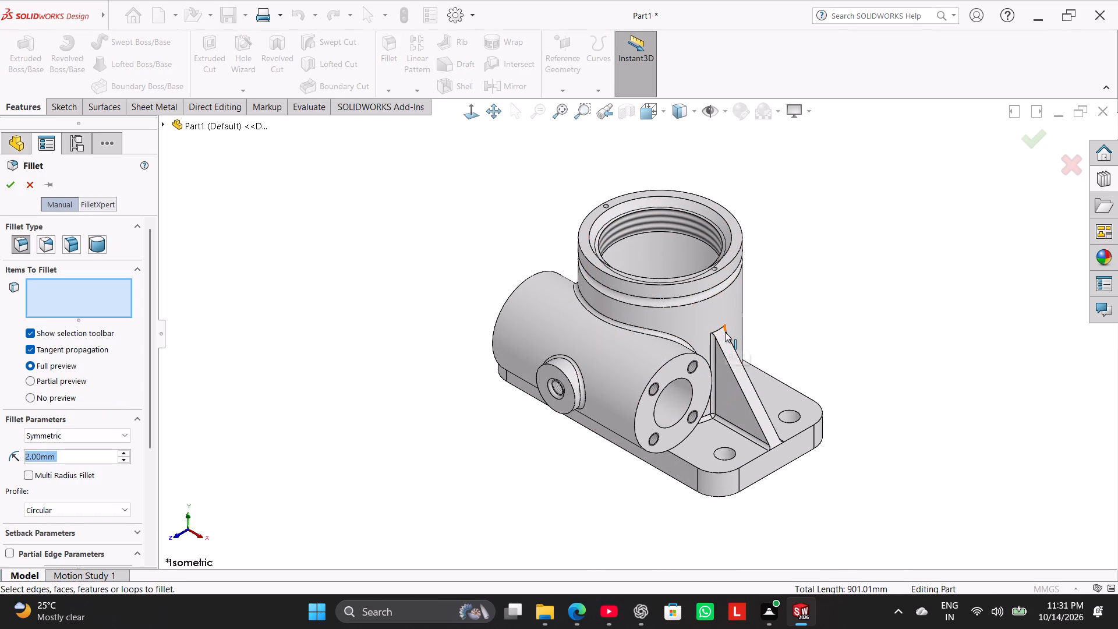
left_click(756, 460)
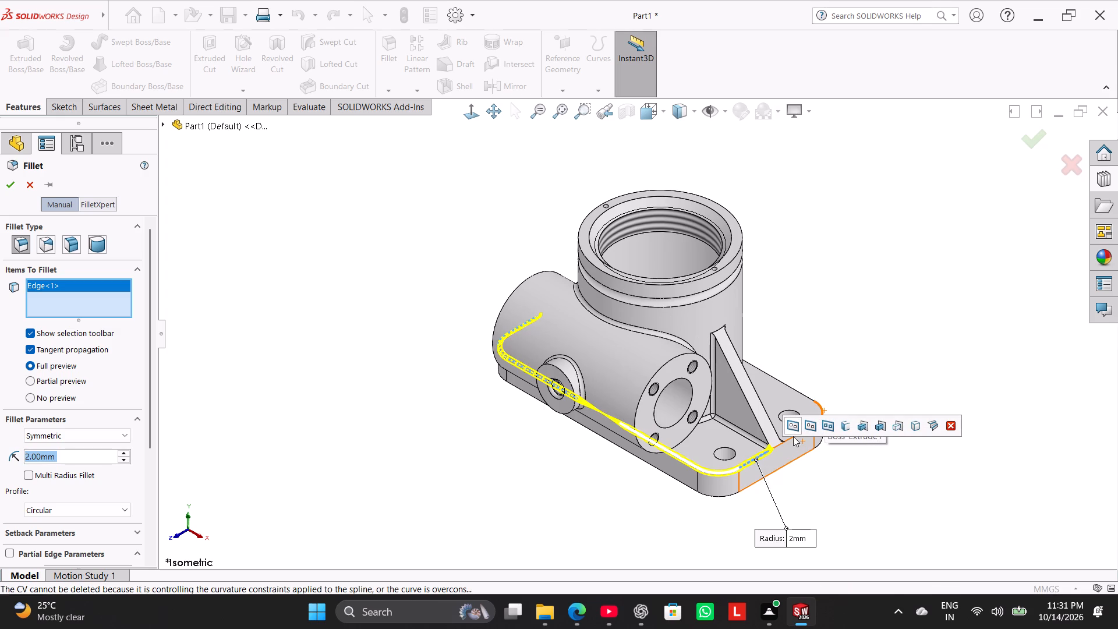
left_click(793, 438)
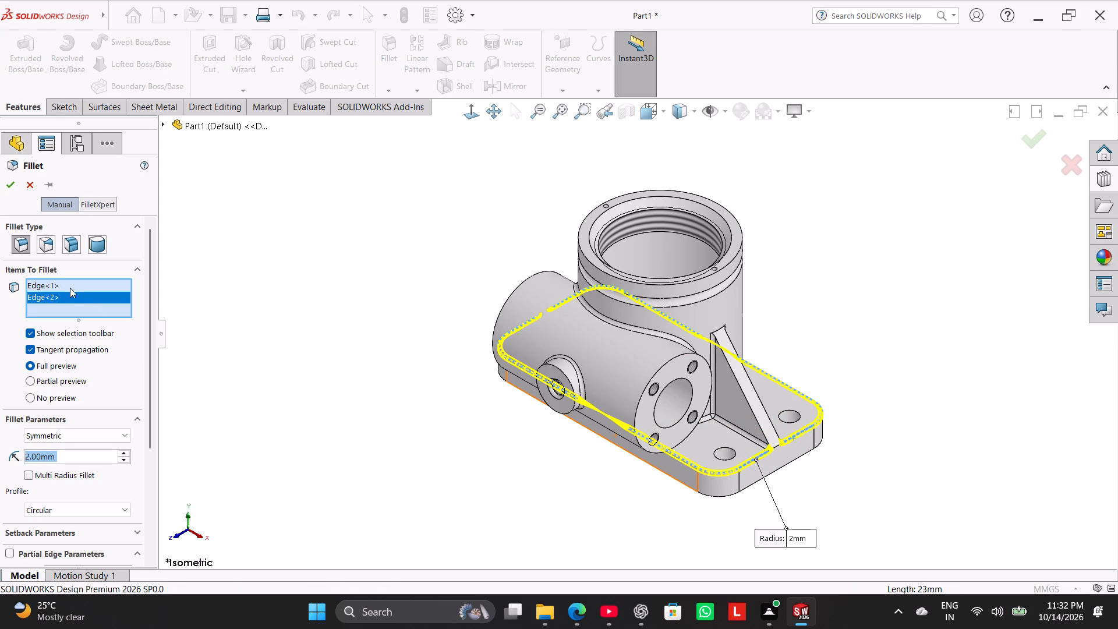
left_click(15, 193)
left_click(10, 189)
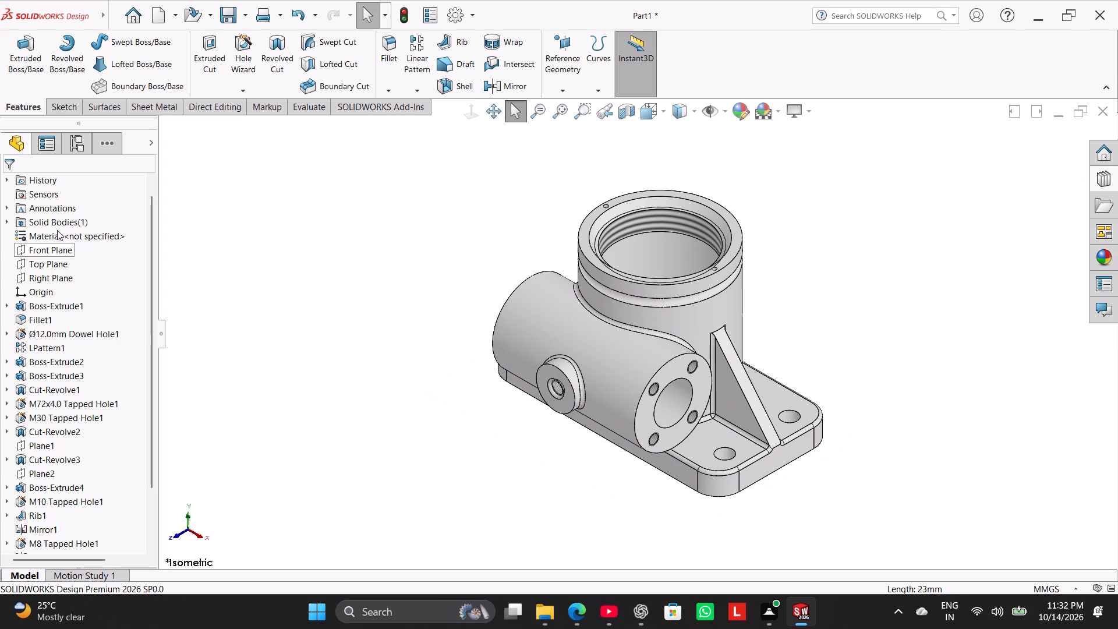
Assign the AISI 1020 steel material to the part.
left_click(73, 236)
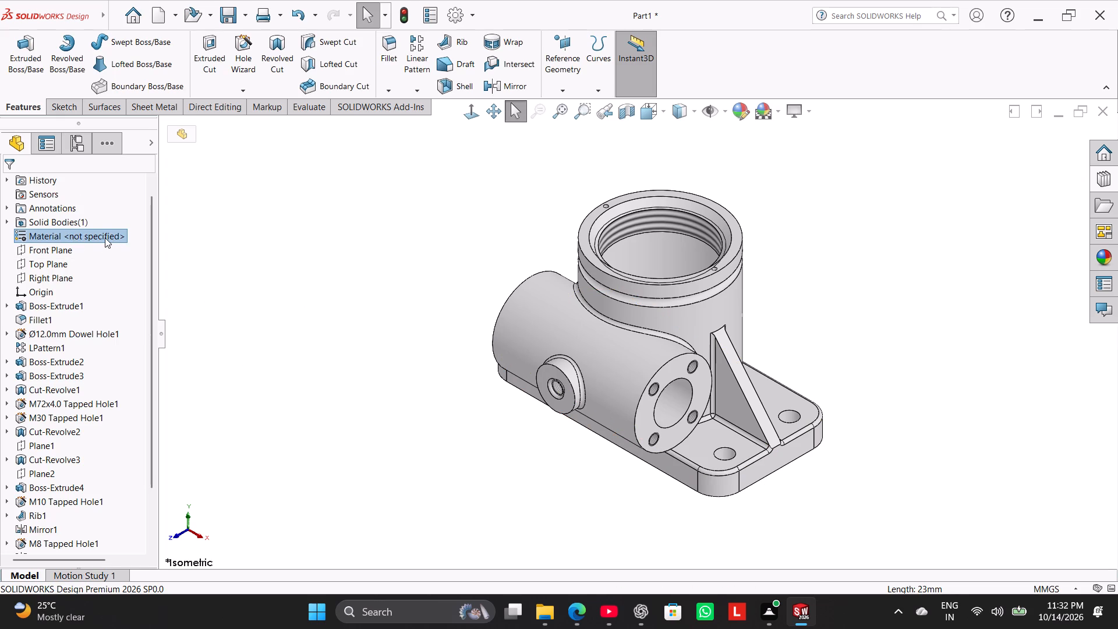
right_click(105, 238)
left_click(132, 245)
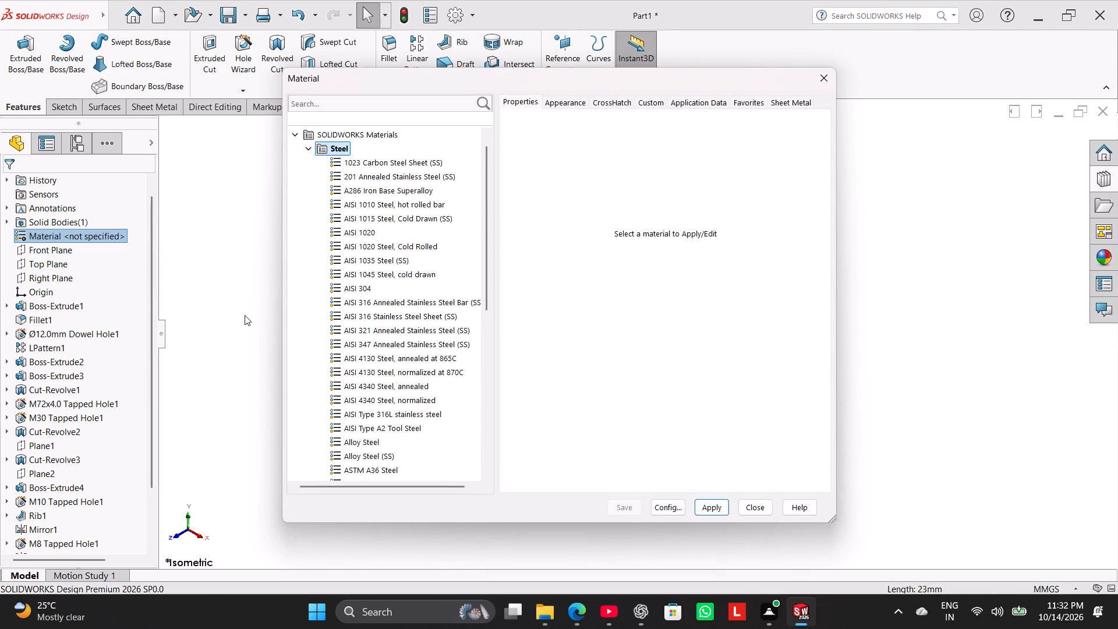
left_click(346, 232)
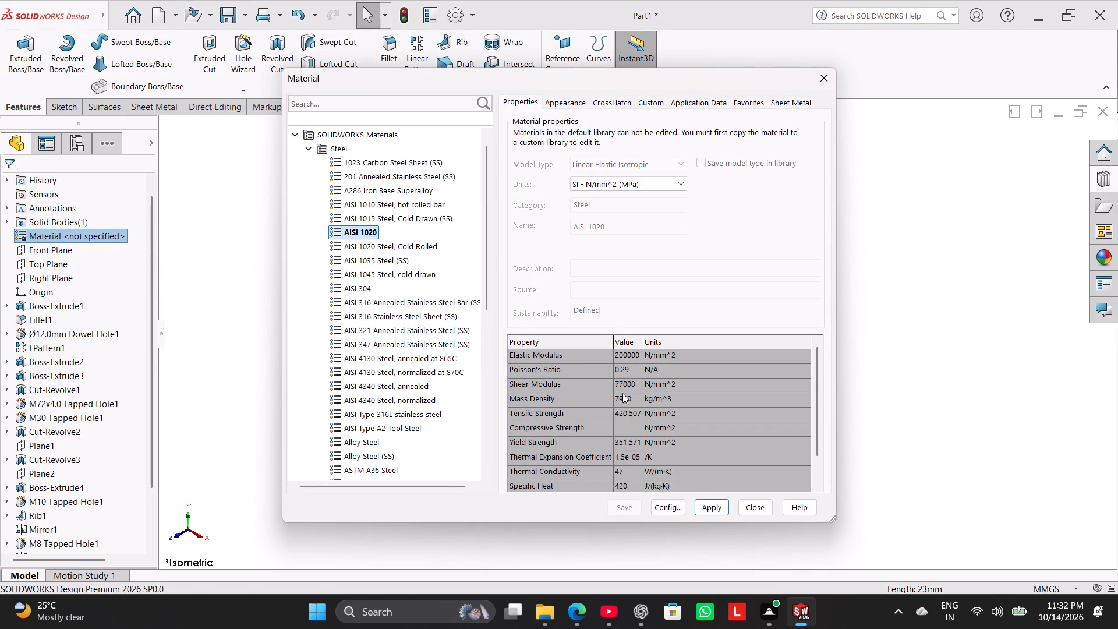
left_click(710, 506)
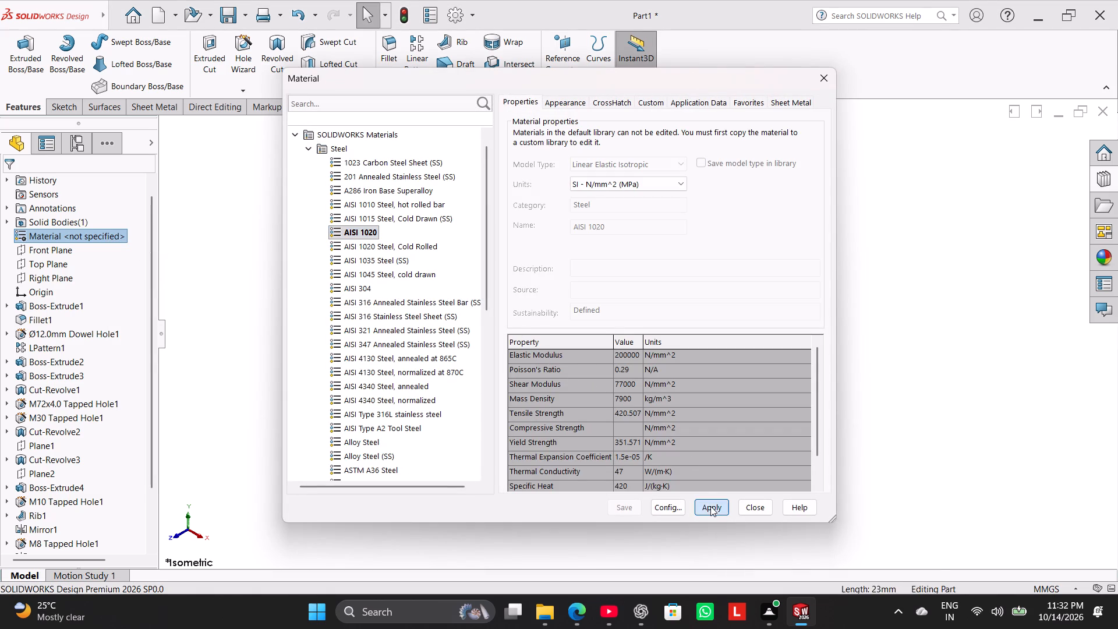
left_click(753, 507)
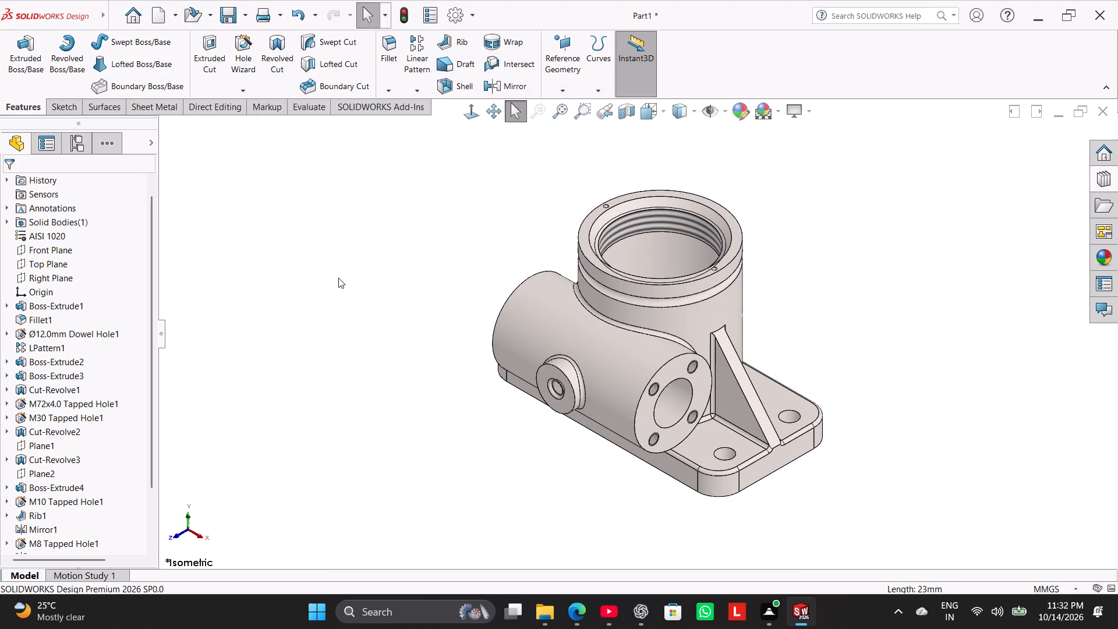
Apply the plain color appearance from the appearance library to the whole part.
left_click(1102, 262)
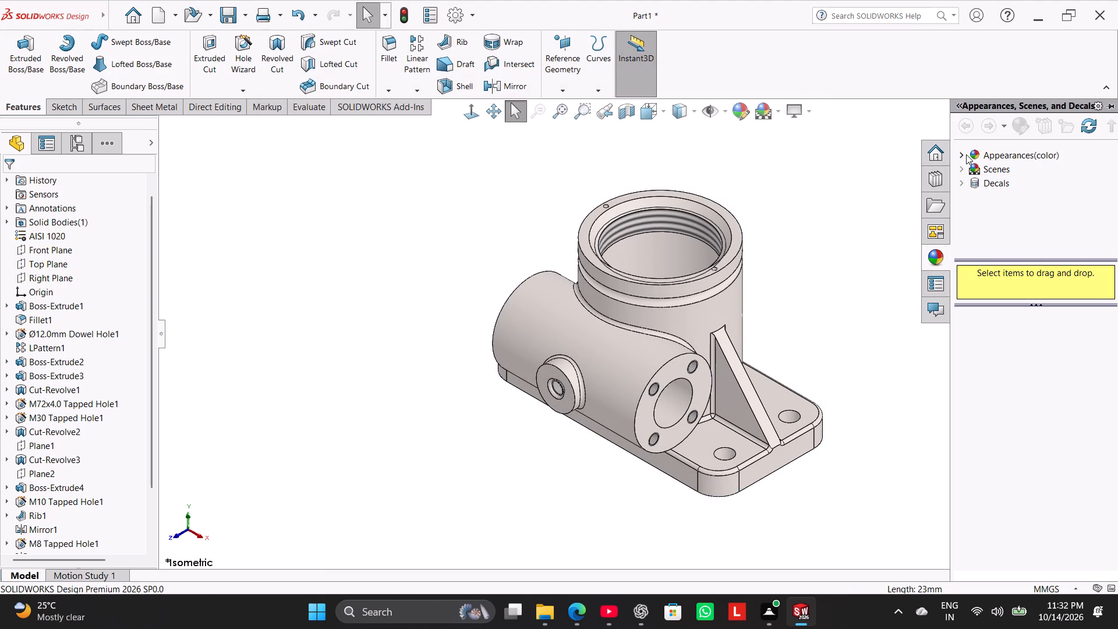
left_click(966, 154)
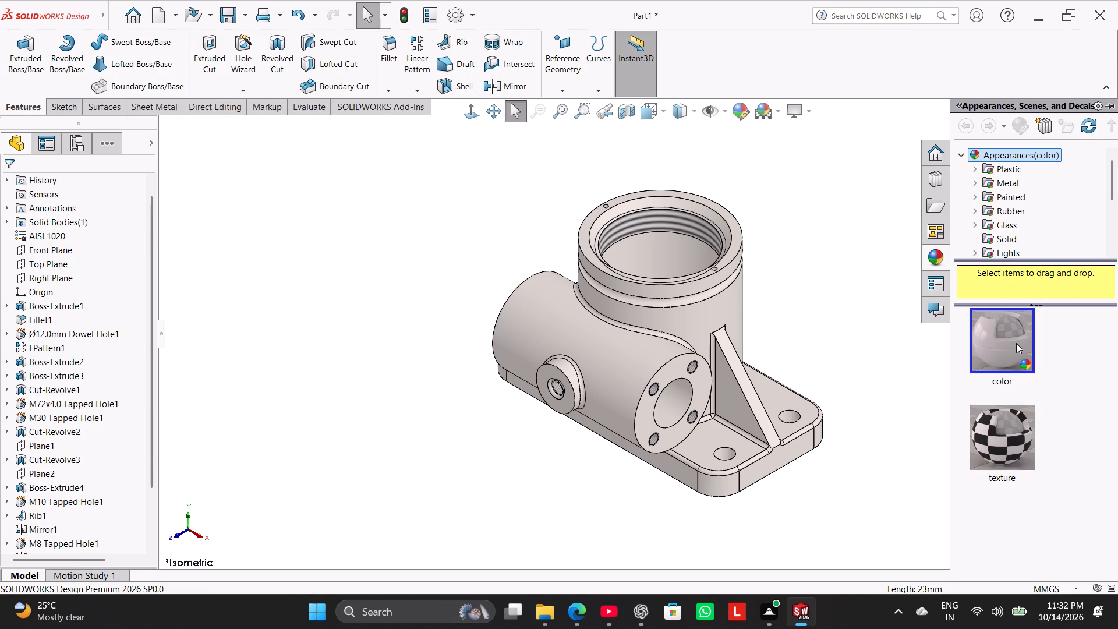
double_click(1016, 343)
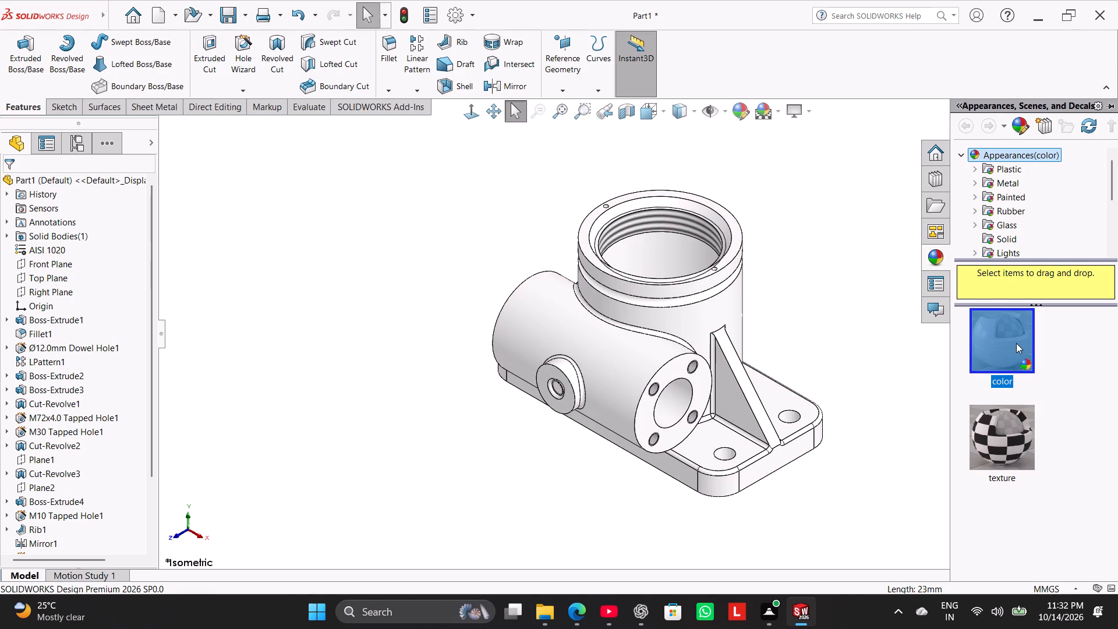
right_click(1016, 343)
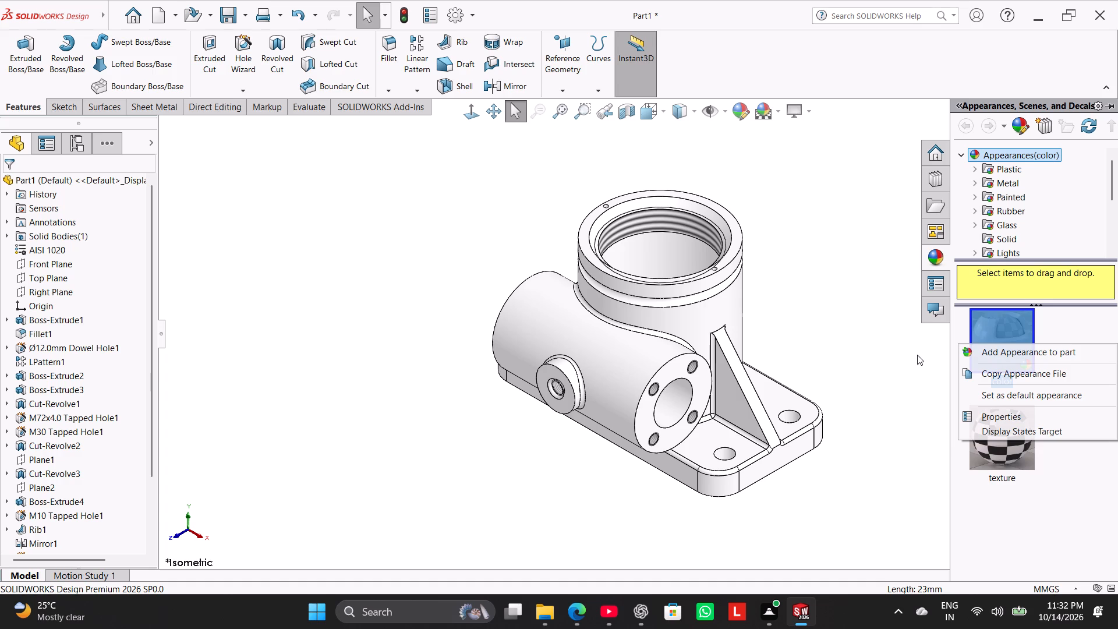
Edit the part's appearance and set its color to bright cyan from the standard swatches.
left_click(734, 117)
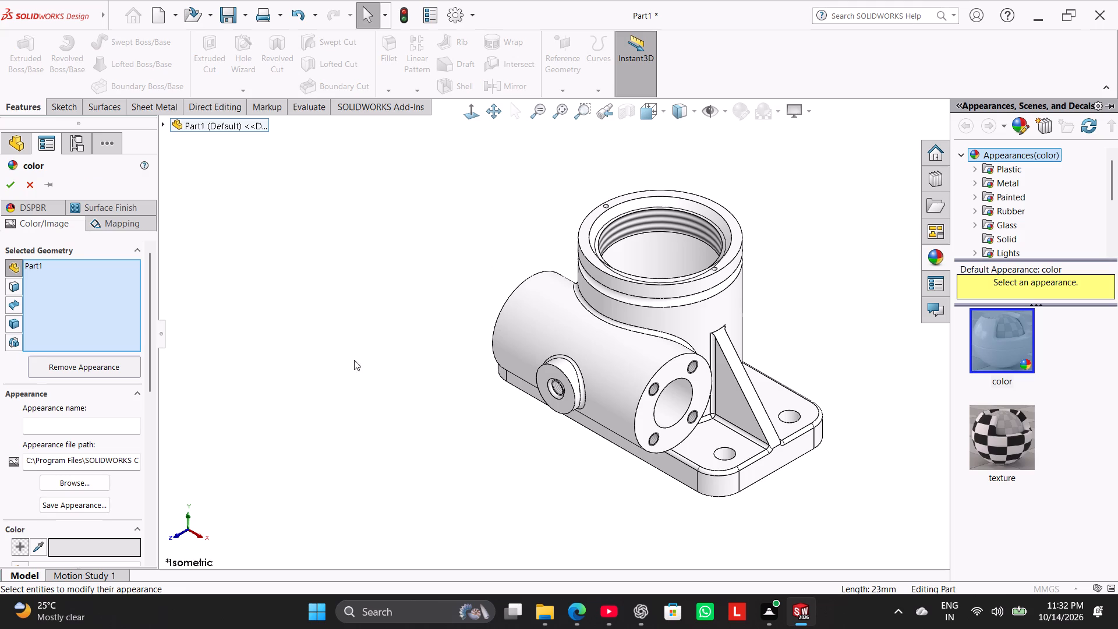
left_click_drag(151, 308, 151, 370)
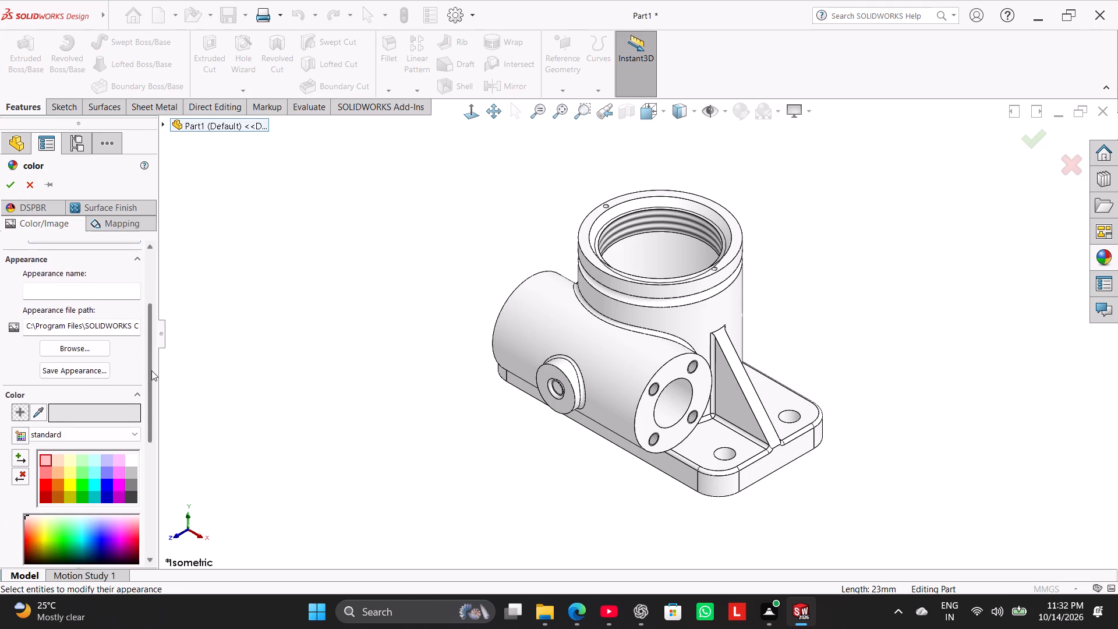
left_click_drag(151, 370, 151, 391)
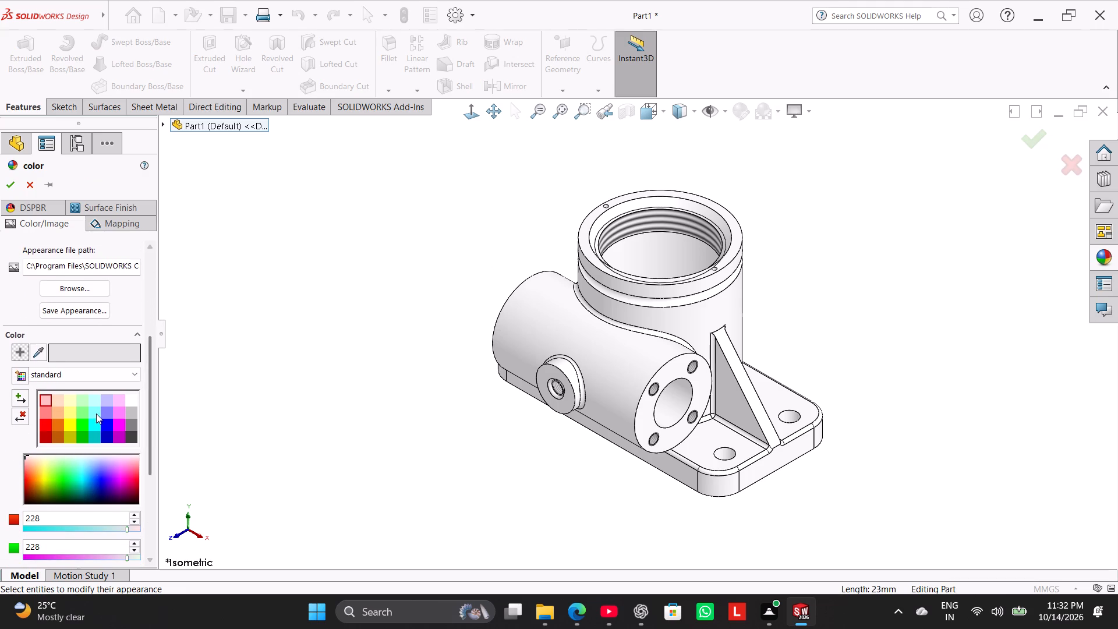
left_click(96, 423)
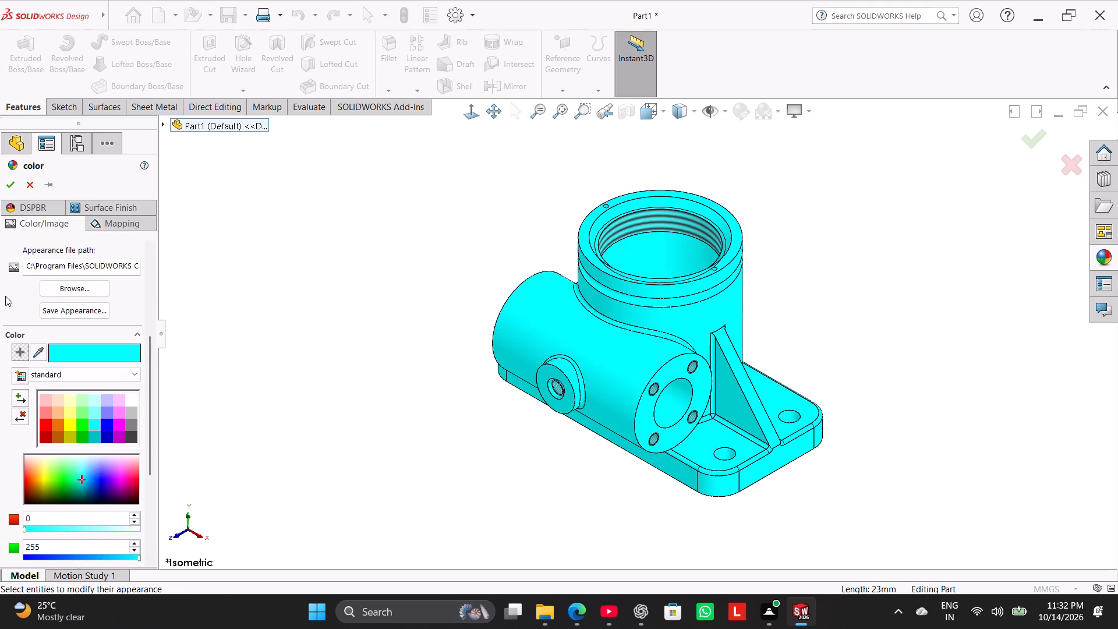
left_click(8, 189)
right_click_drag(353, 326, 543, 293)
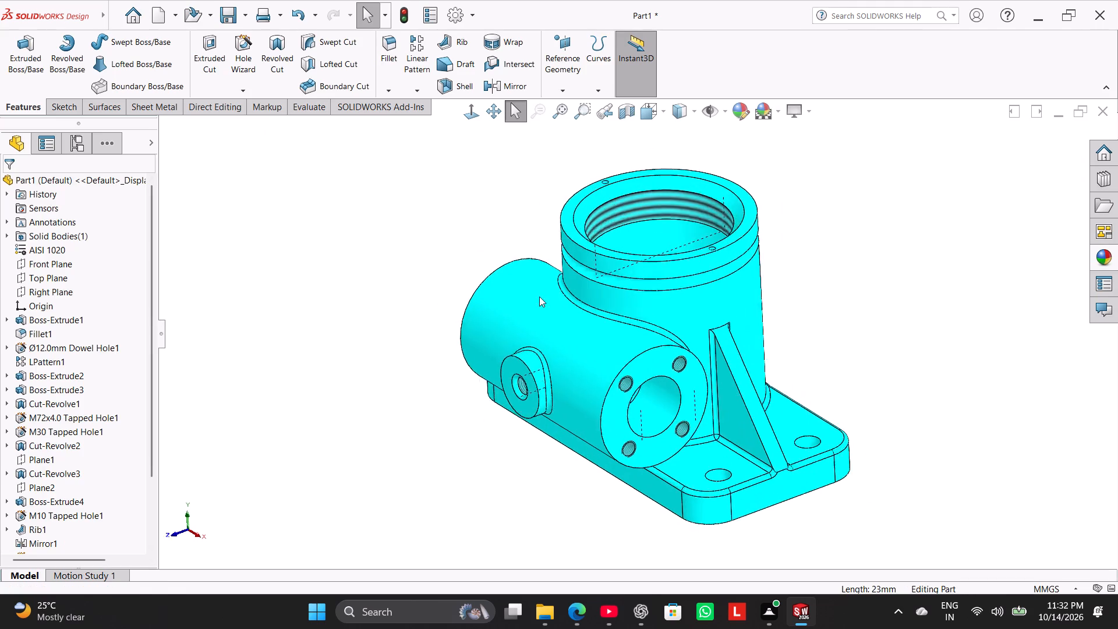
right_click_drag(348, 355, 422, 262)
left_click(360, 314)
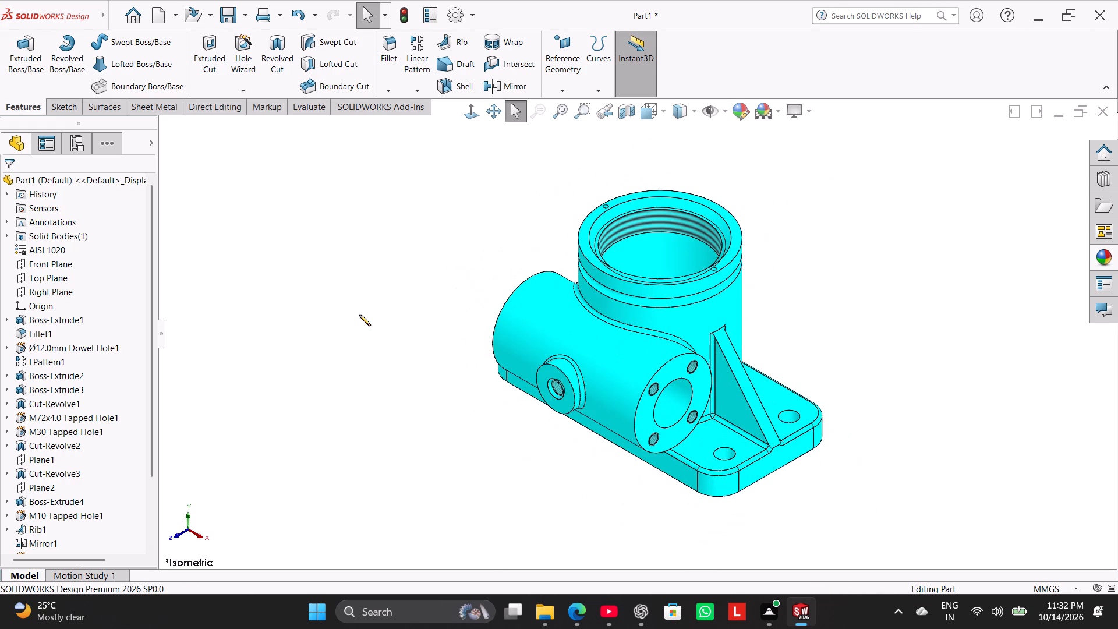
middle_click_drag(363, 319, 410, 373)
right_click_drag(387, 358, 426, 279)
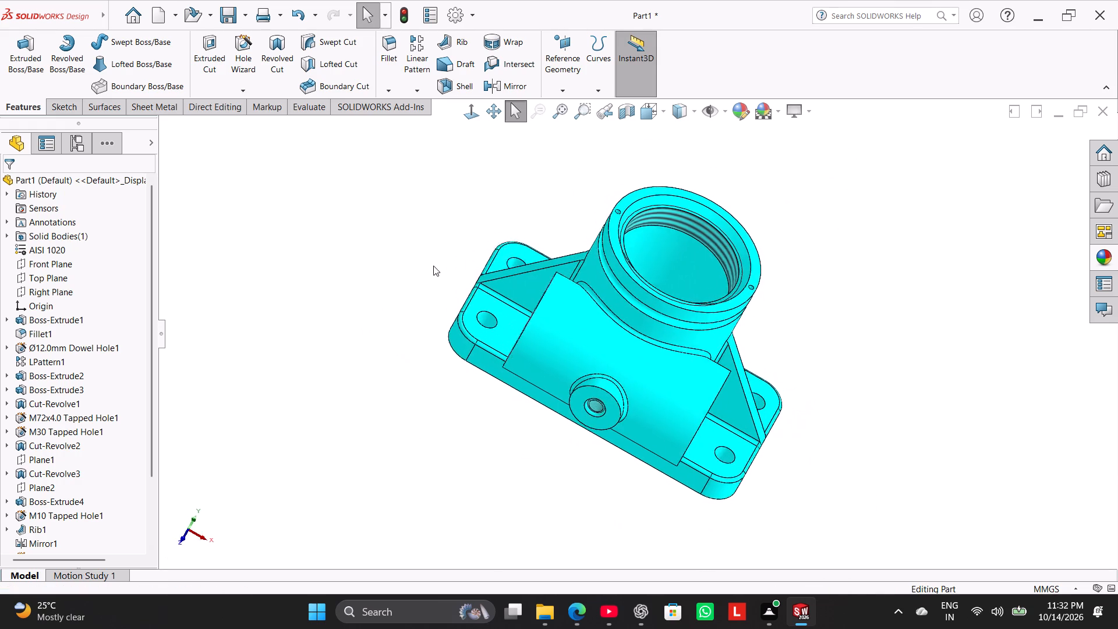
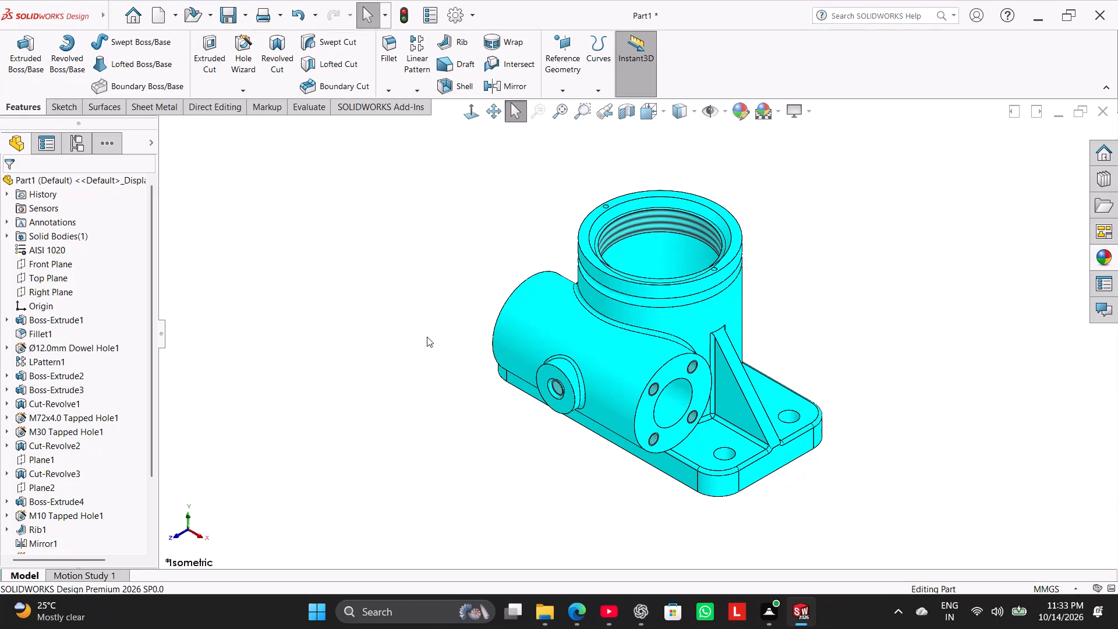
Save the part as a SOLIDWORKS part file named Flanged Hydraulic Valve Housing in the Worked folder.
left_click(245, 12)
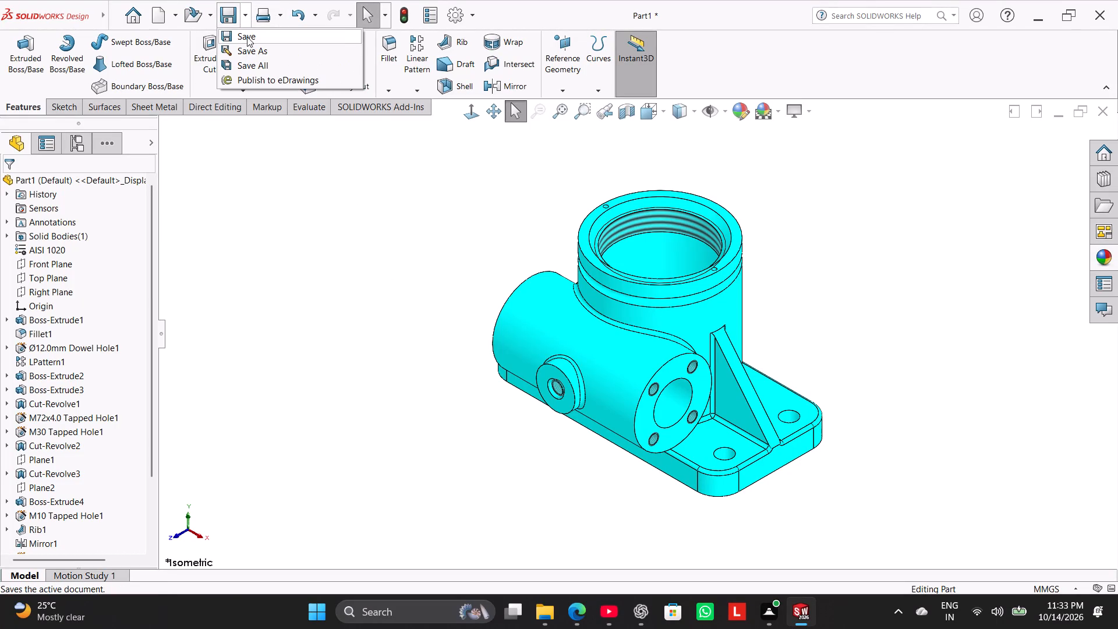
left_click(253, 54)
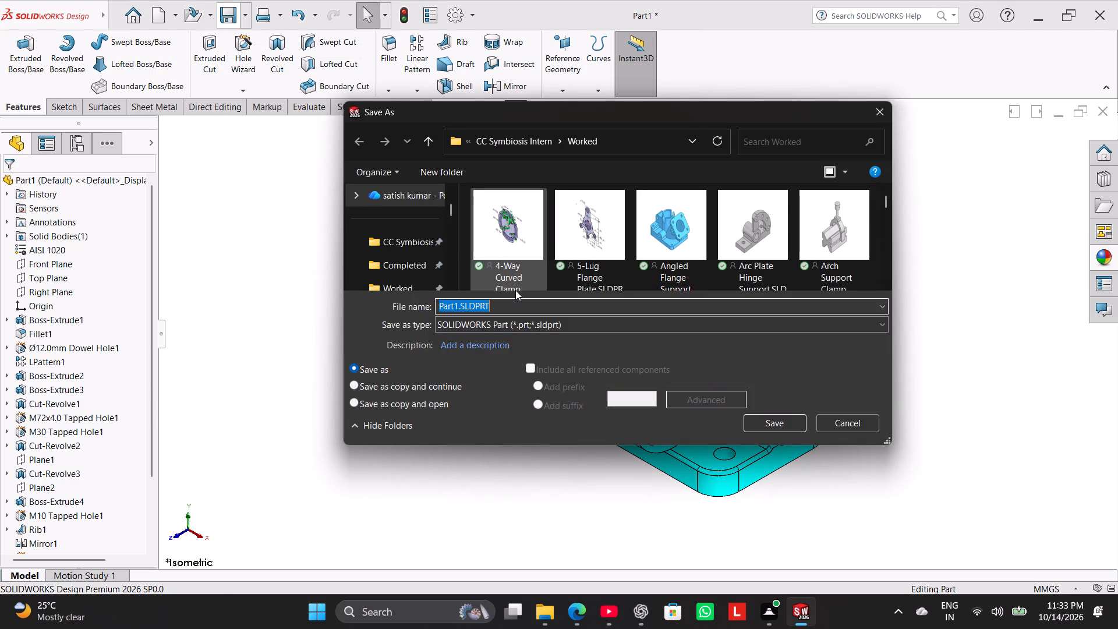
key("ctrl+v")
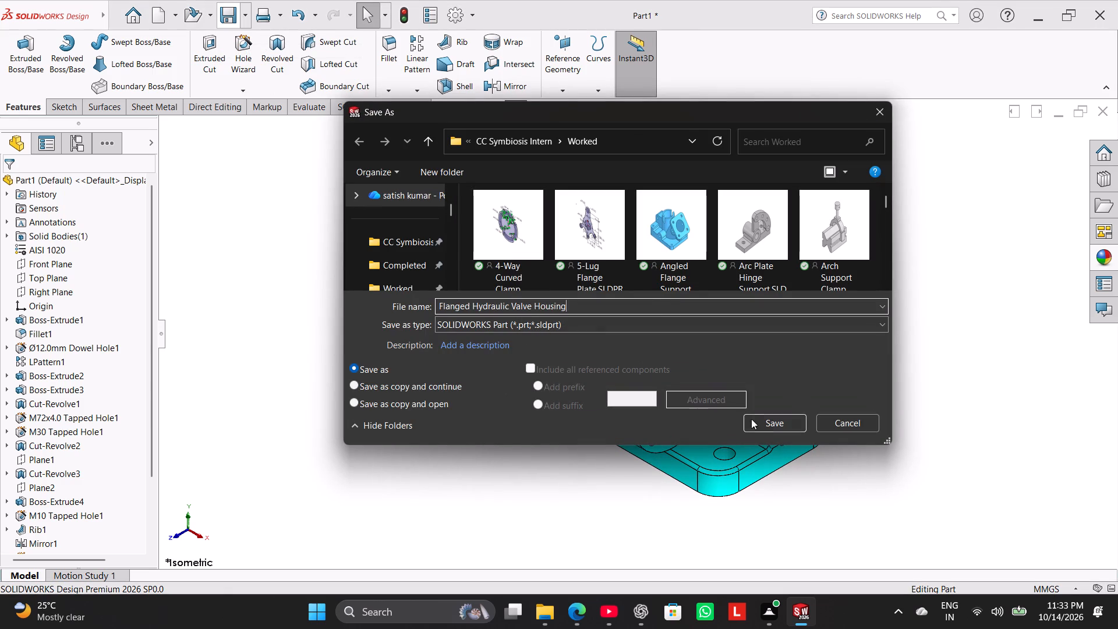
left_click(764, 423)
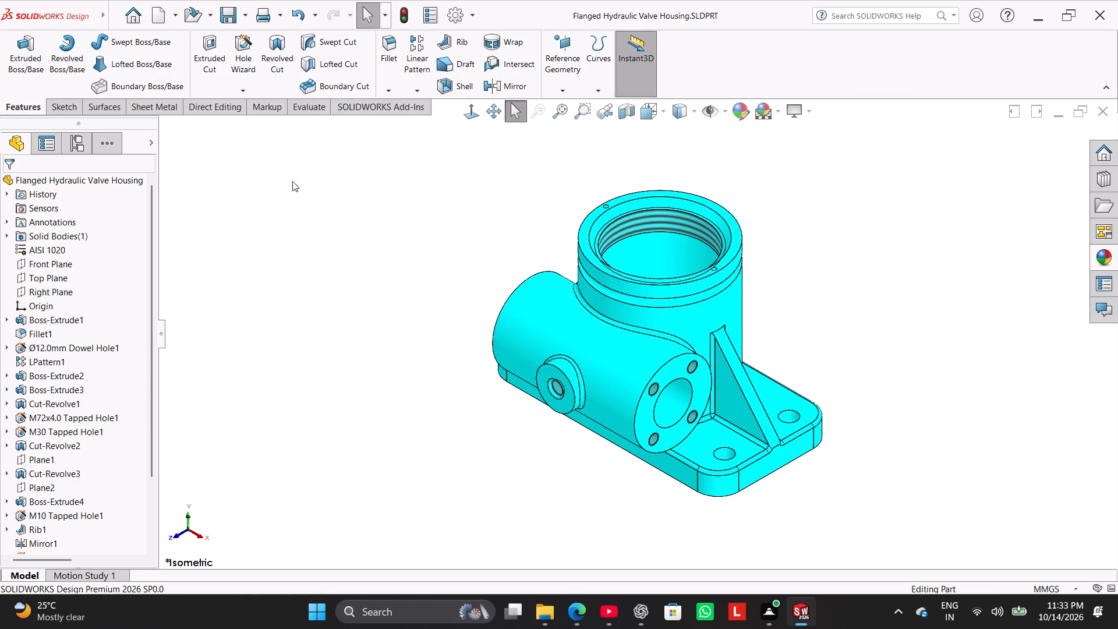
Save a PDF copy of the part, named Flanged Hydraulic Valve Housing, in the Worked folder.
left_click(240, 6)
left_click(264, 52)
left_click(566, 326)
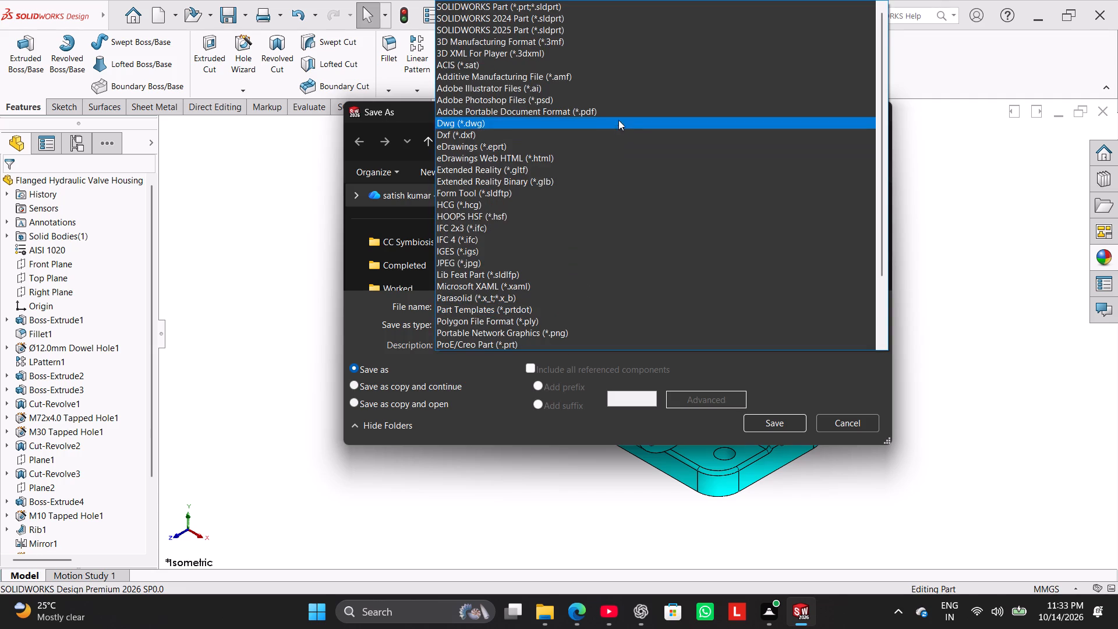
left_click(621, 115)
left_click_drag(772, 448, 769, 459)
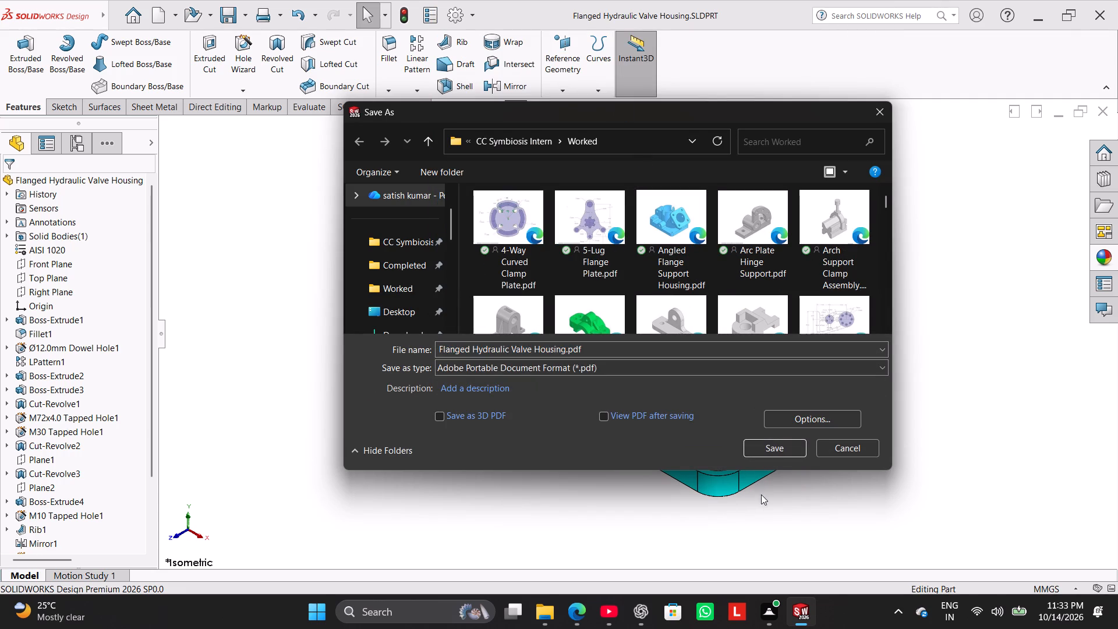
left_click(777, 449)
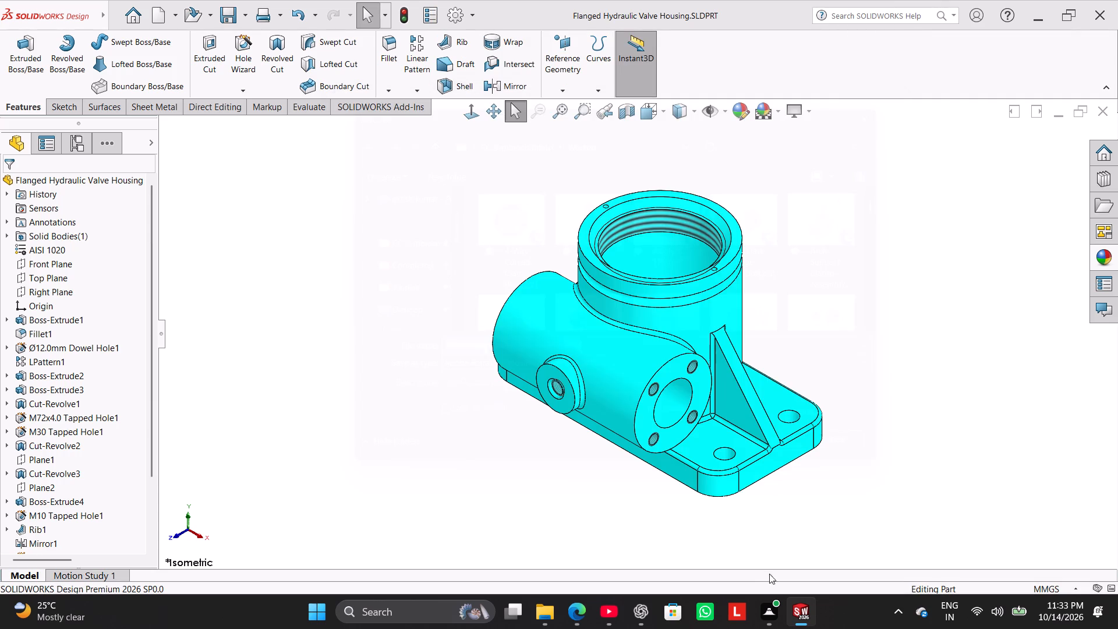